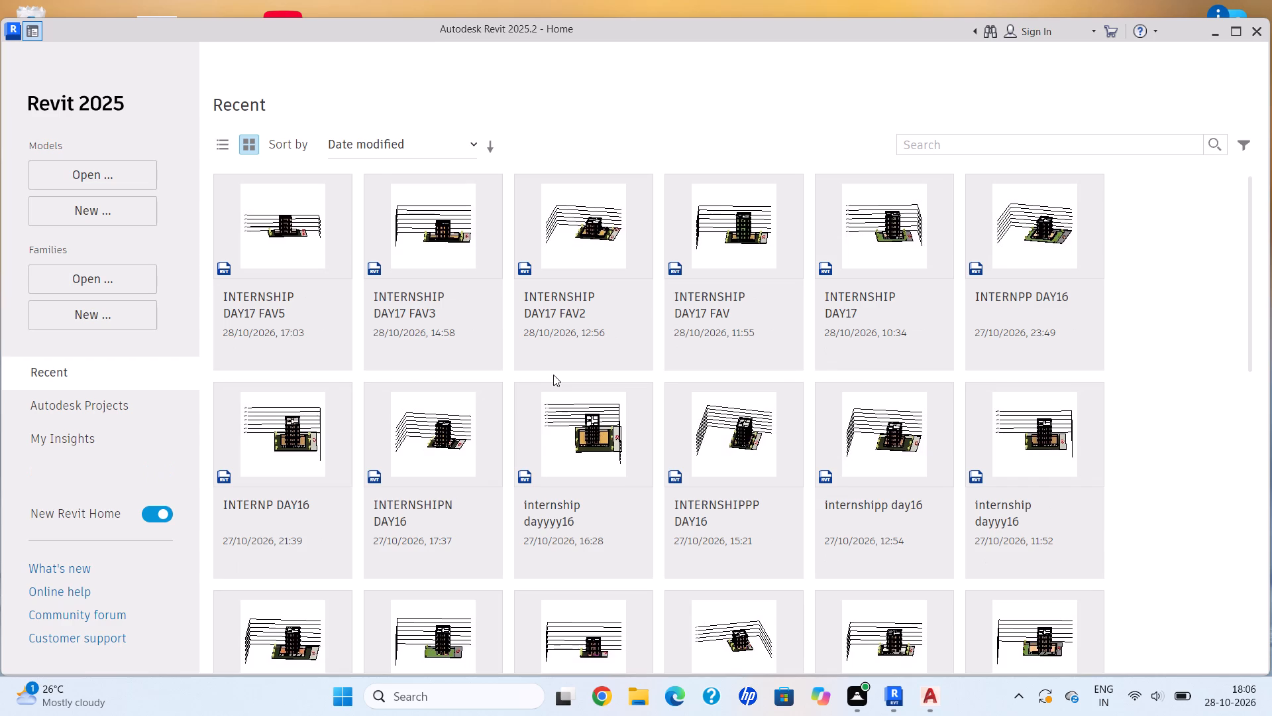
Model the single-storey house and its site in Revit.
Create a new project from the default template in the English-Imperial templates folder.
click(142, 209)
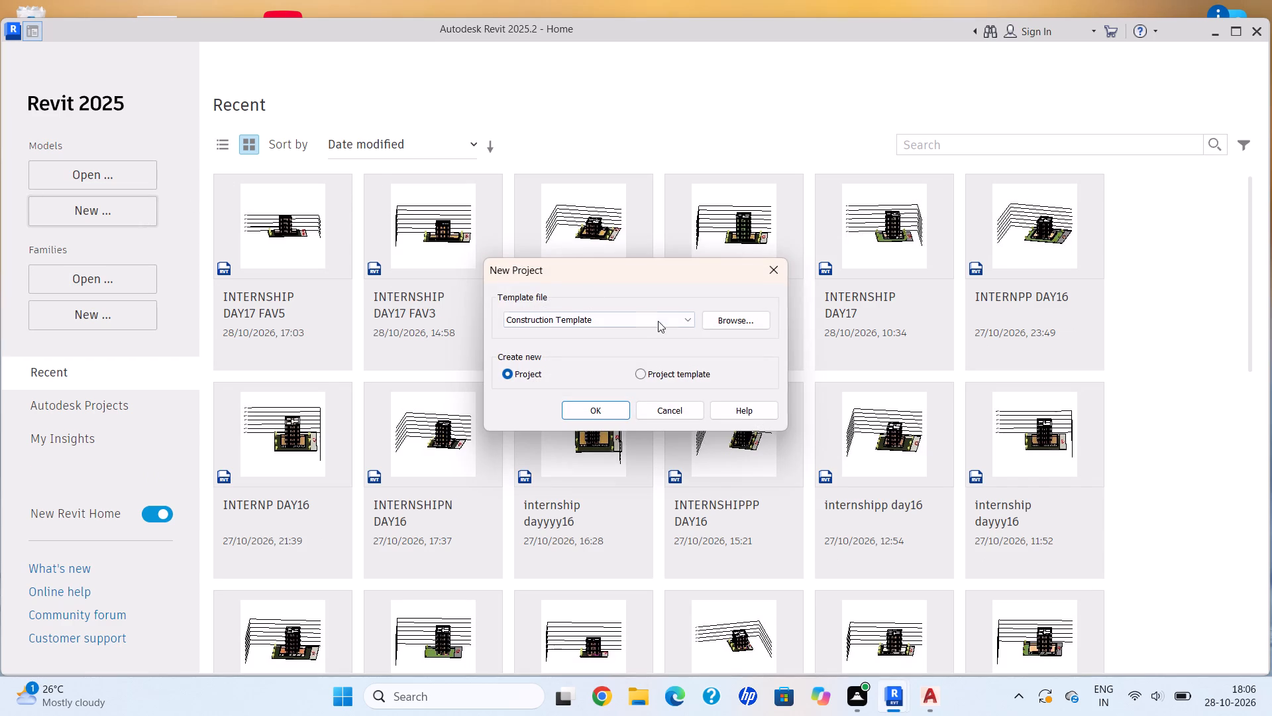
click(693, 315)
click(612, 359)
click(732, 319)
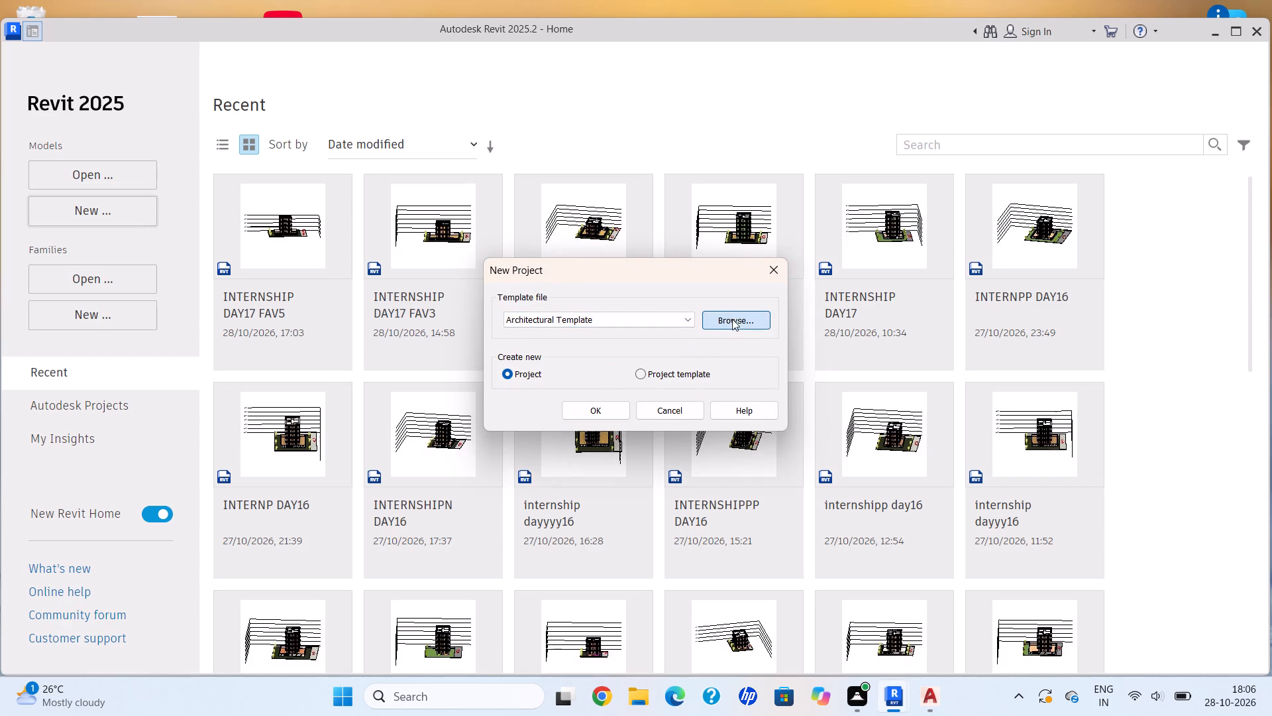
click(787, 168)
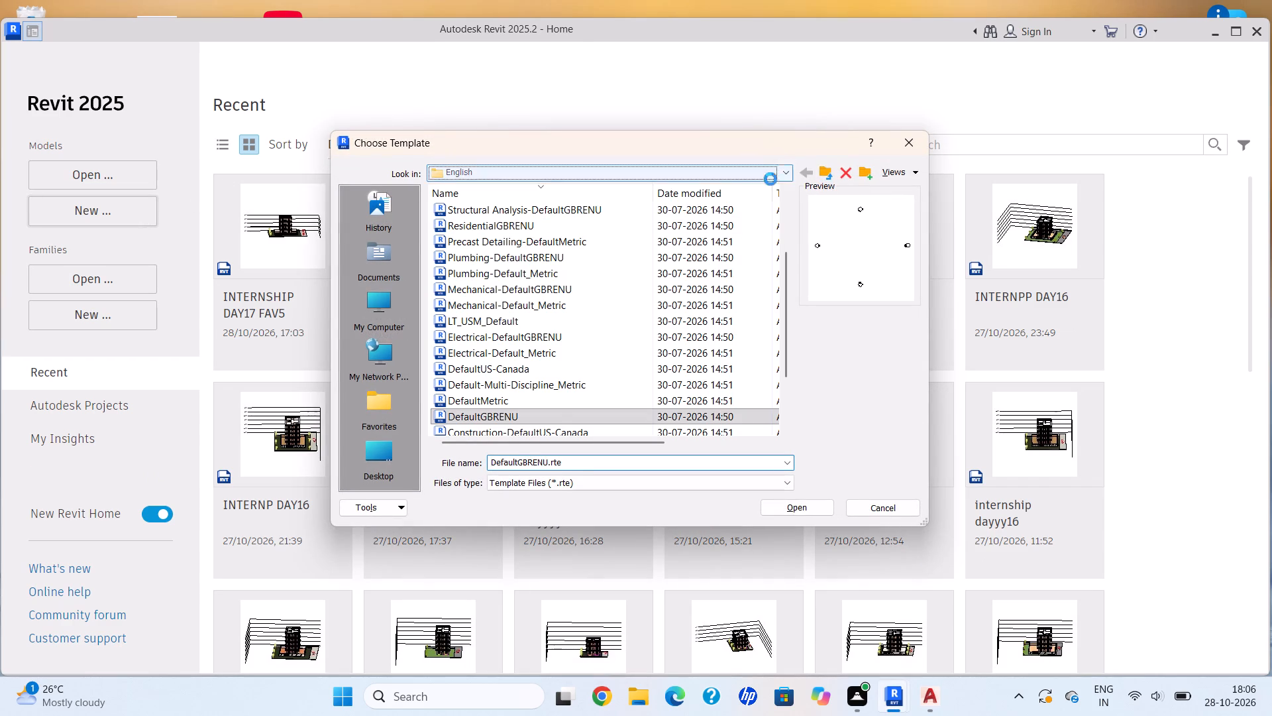
click(595, 249)
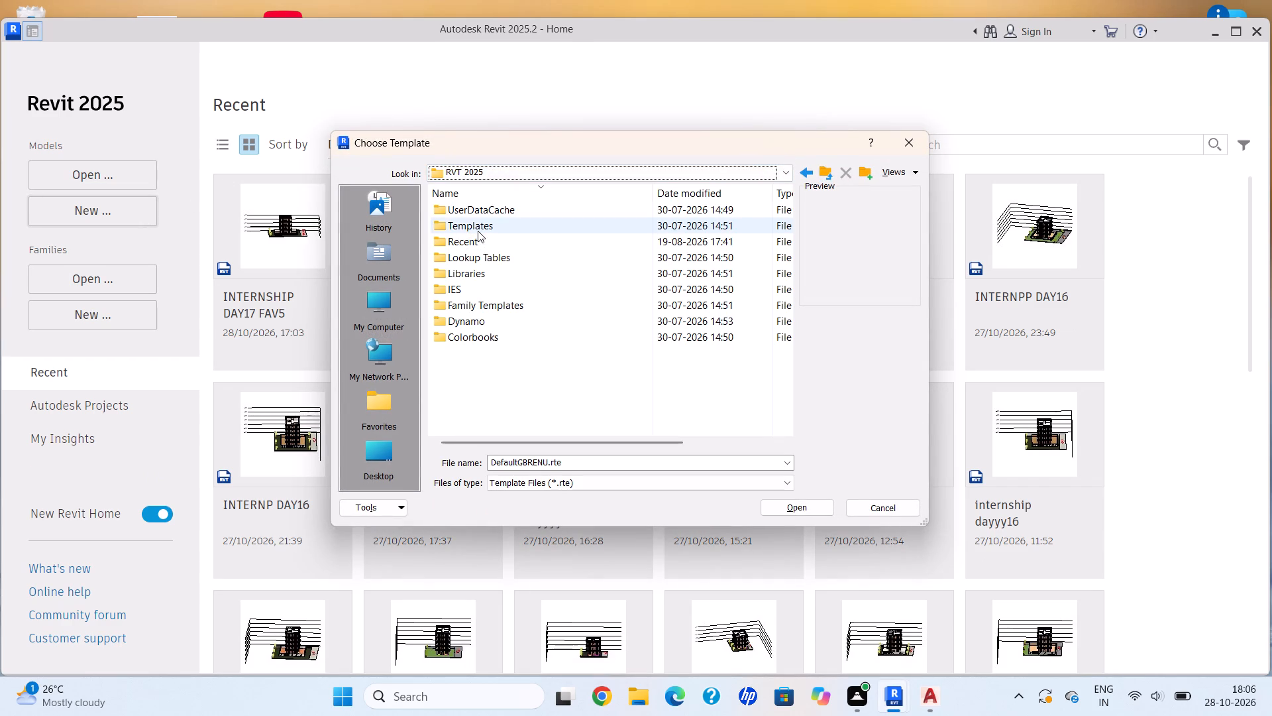
double_click(478, 231)
scroll(502, 253, down, 7)
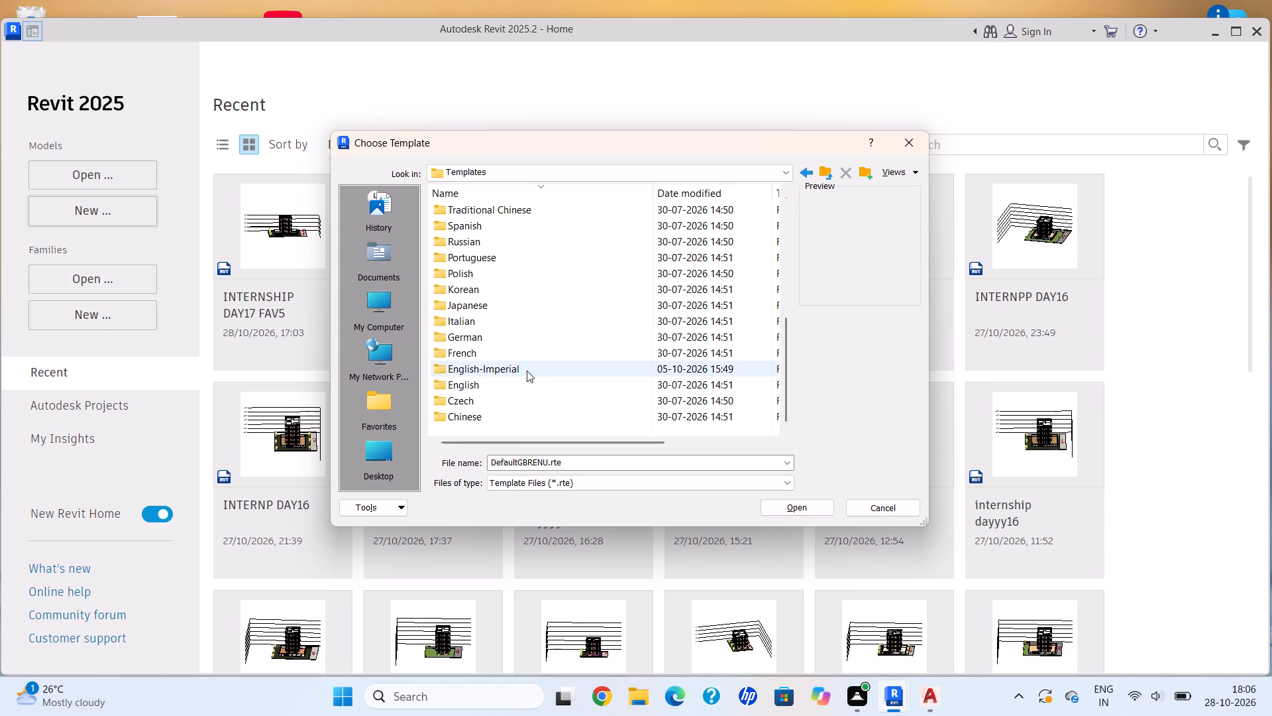
double_click(527, 371)
scroll(527, 315, down, 6)
double_click(511, 367)
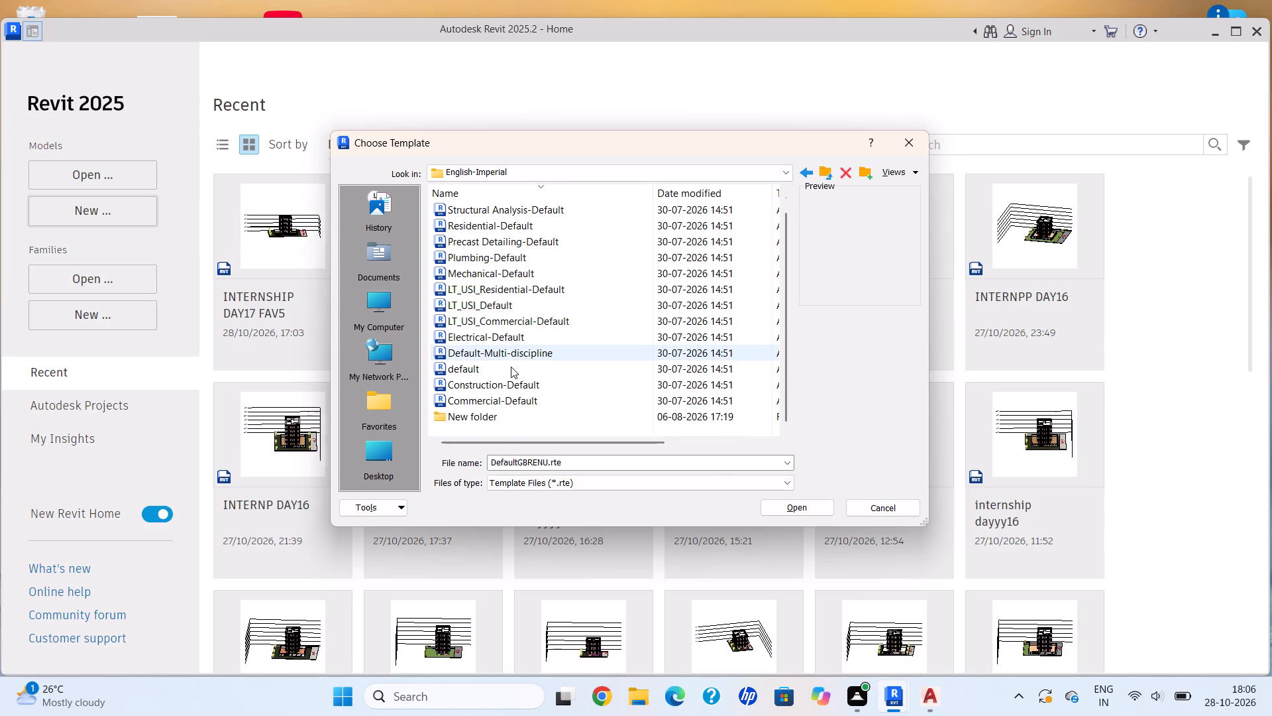
click(610, 410)
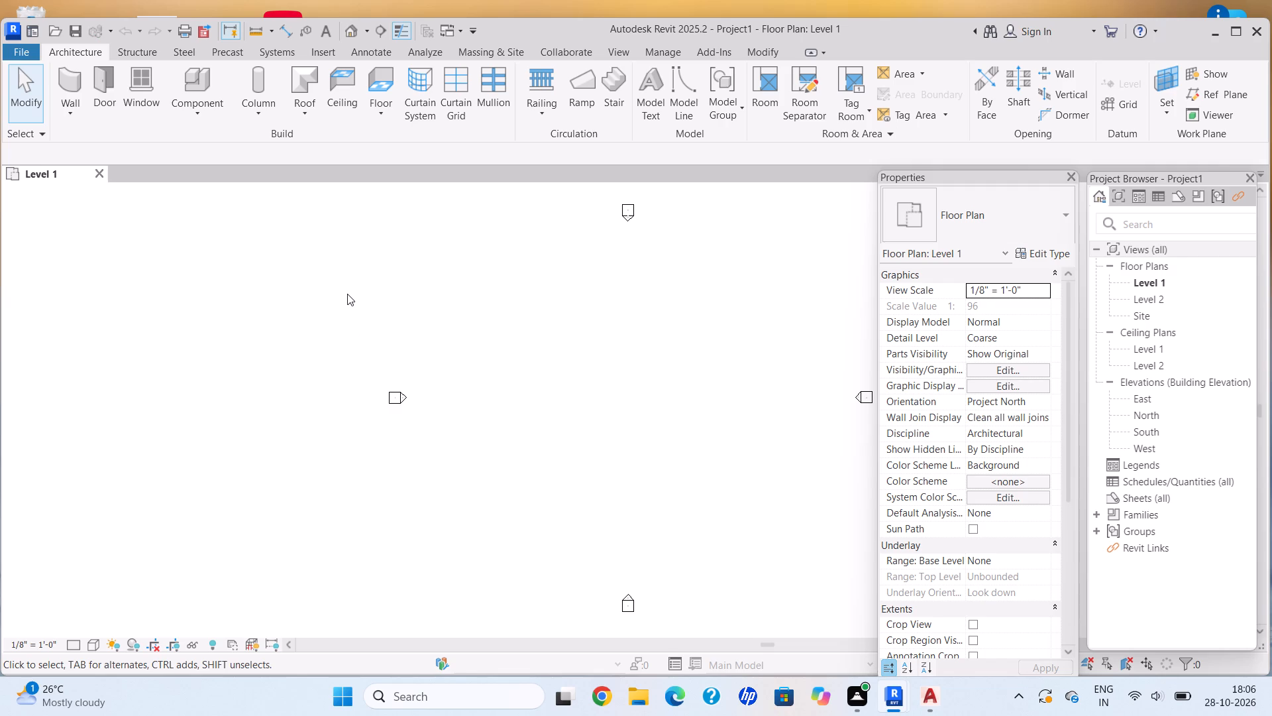
Link the CAD drawing INTERNSHIP2828 into the Level 1 floor plan.
scroll(247, 526, down, 3)
middle_drag(259, 518, 216, 510)
click(327, 50)
click(139, 109)
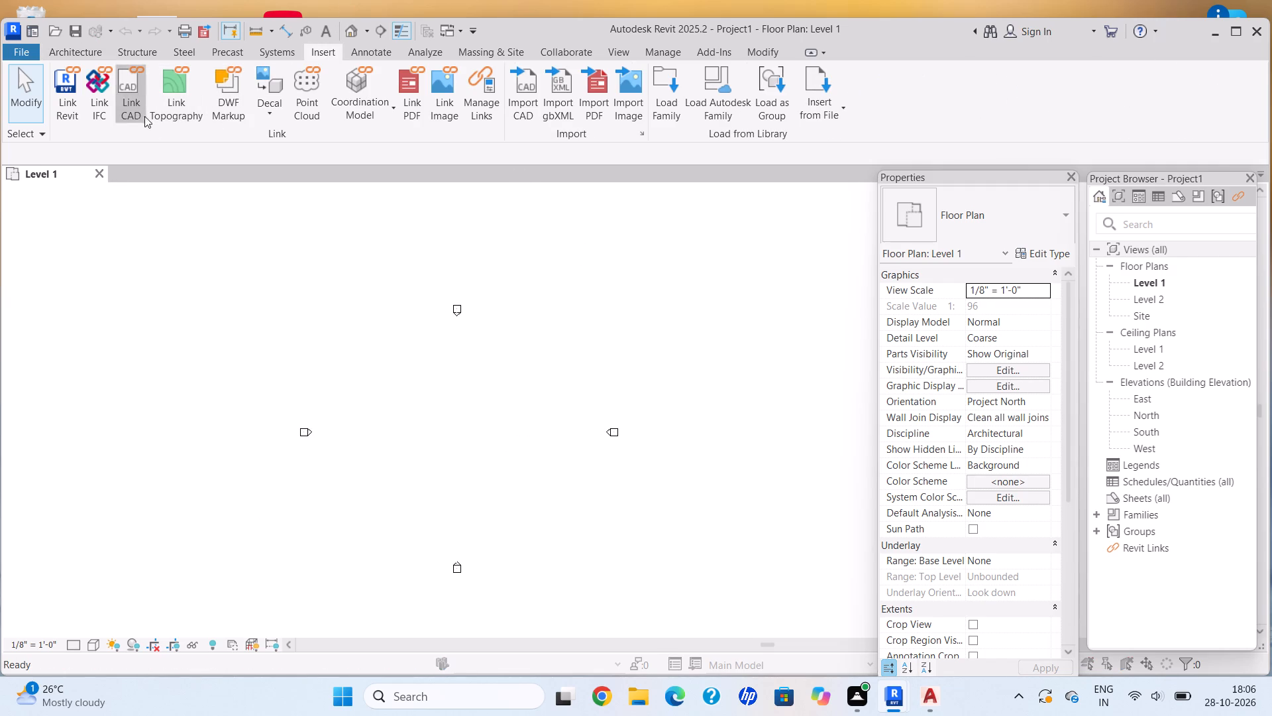
double_click(374, 237)
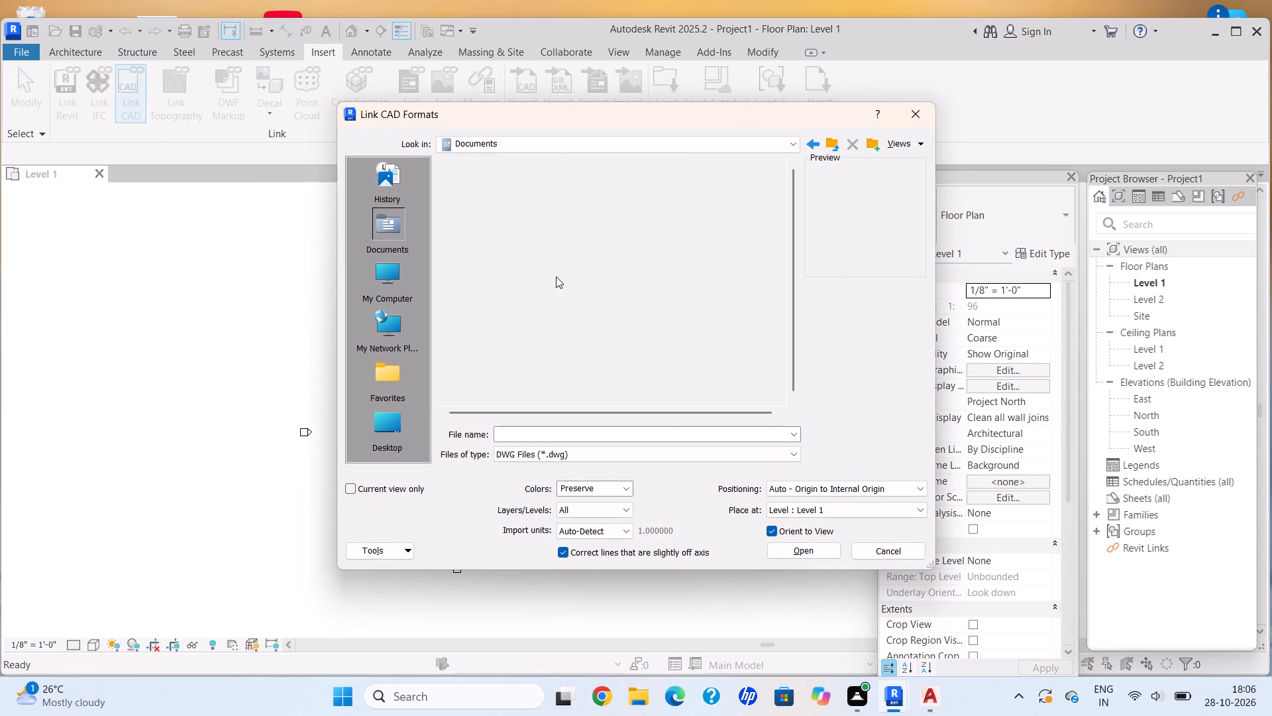
scroll(558, 280, down, 18)
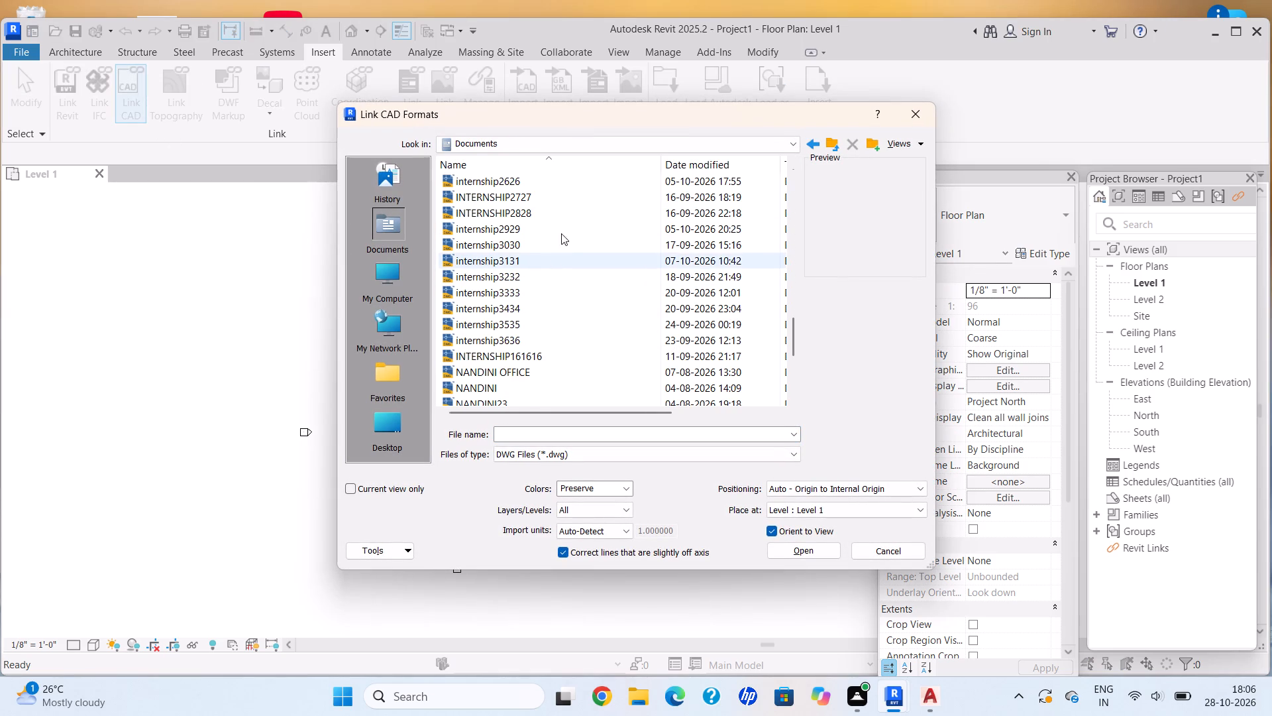
click(551, 211)
click(808, 554)
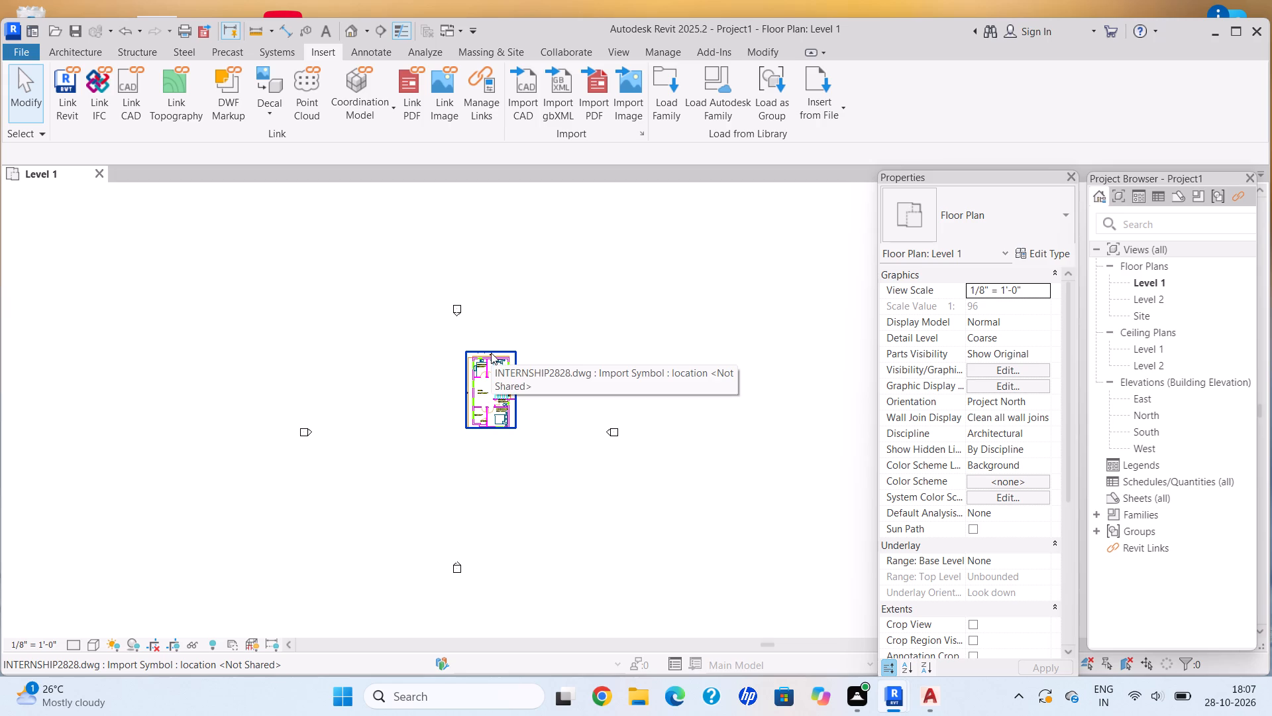
Examine the linked house plan's room layout, wall lines and dimensions.
scroll(513, 353, up, 5)
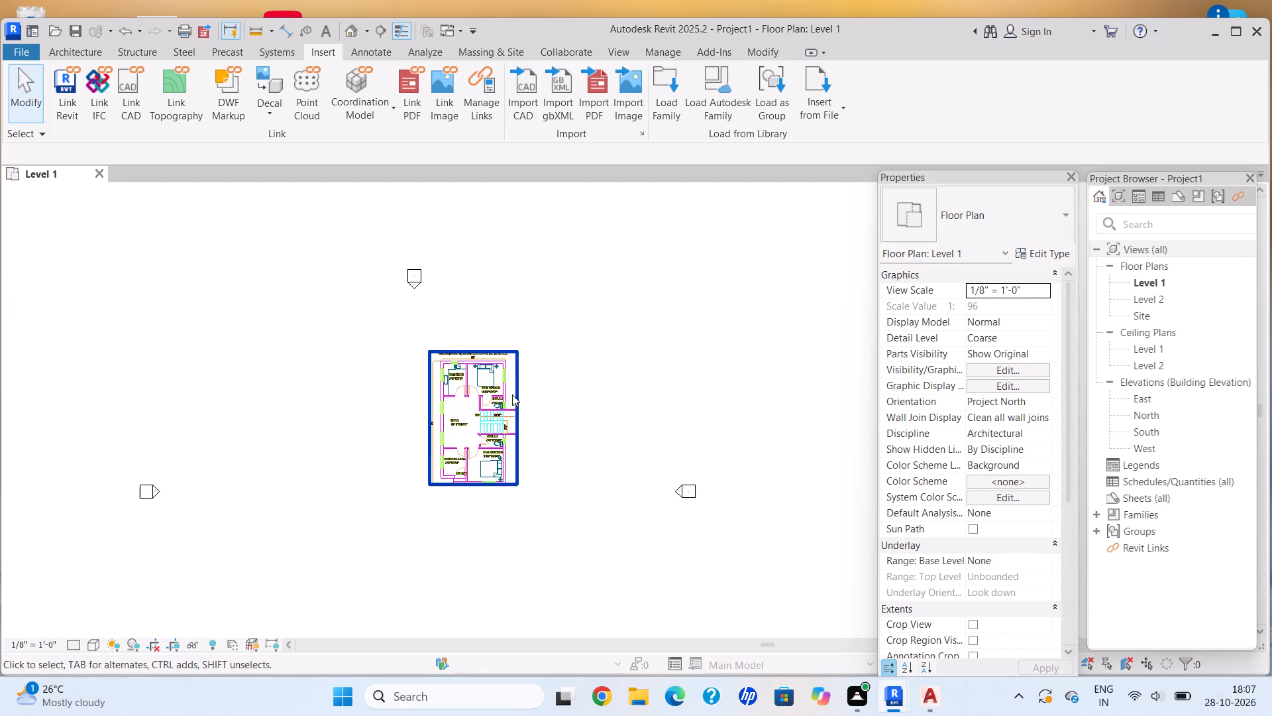
scroll(512, 394, up, 4)
middle_drag(507, 390, 537, 330)
scroll(534, 341, up, 6)
scroll(521, 386, down, 3)
middle_drag(548, 396, 556, 363)
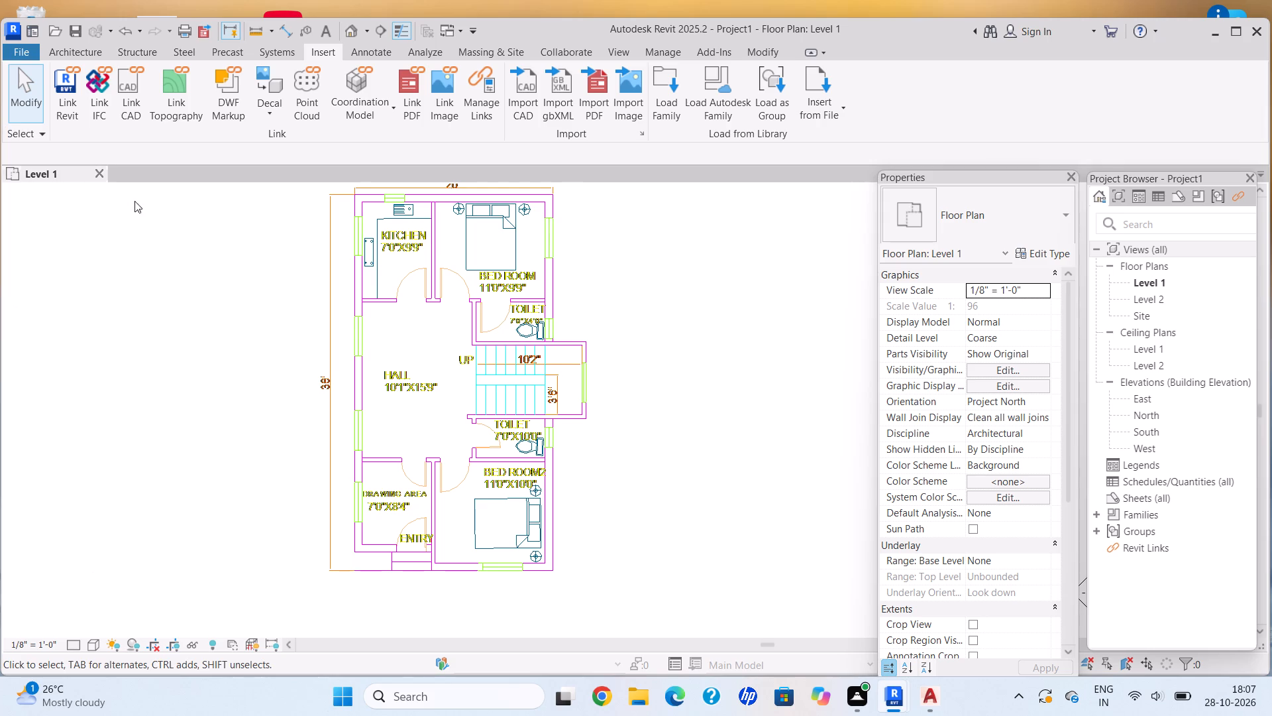
middle_click(254, 276)
scroll(254, 283, up, 1)
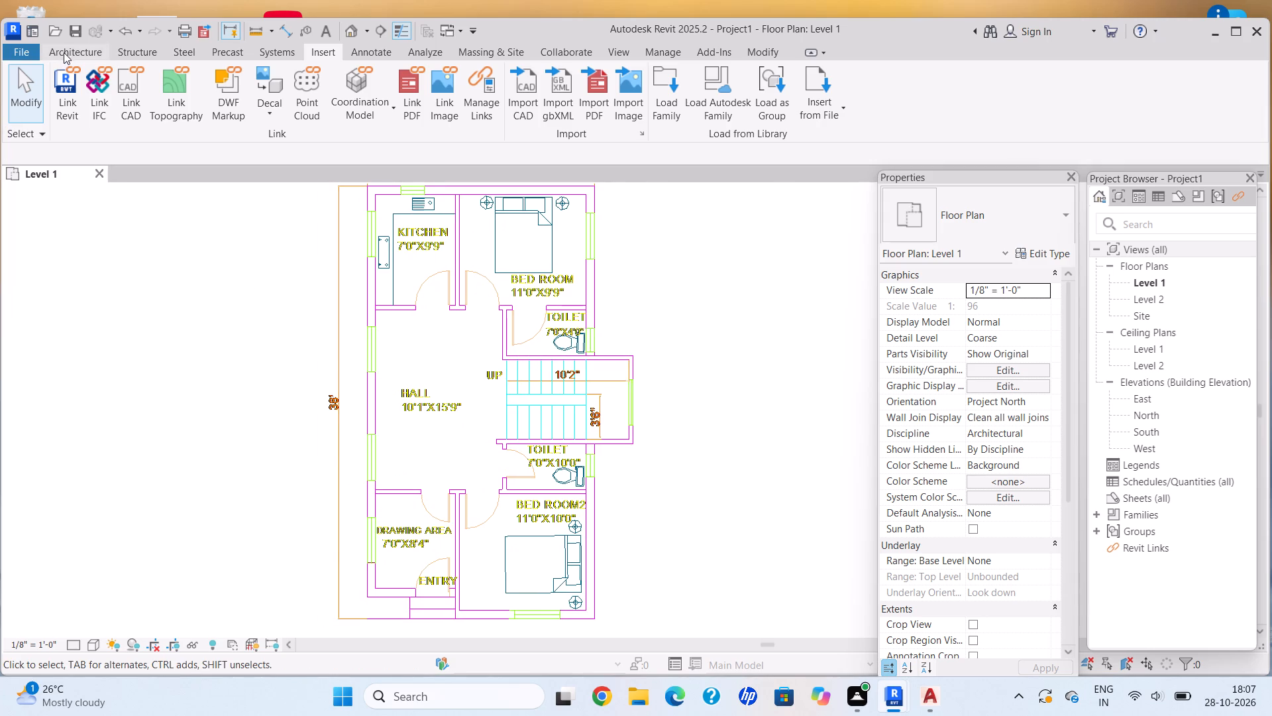
Start a wall of type Generic - 8" and set its structure layer thickness to 9".
click(64, 52)
click(74, 110)
click(96, 137)
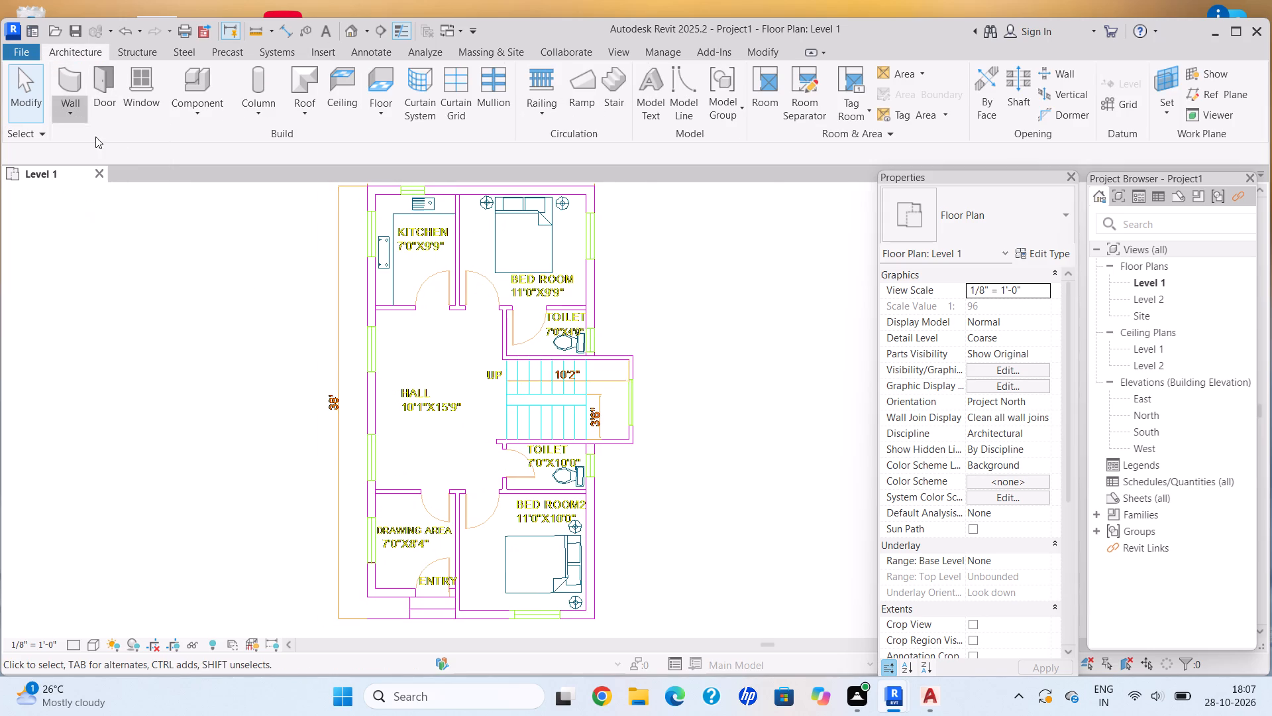
click(962, 211)
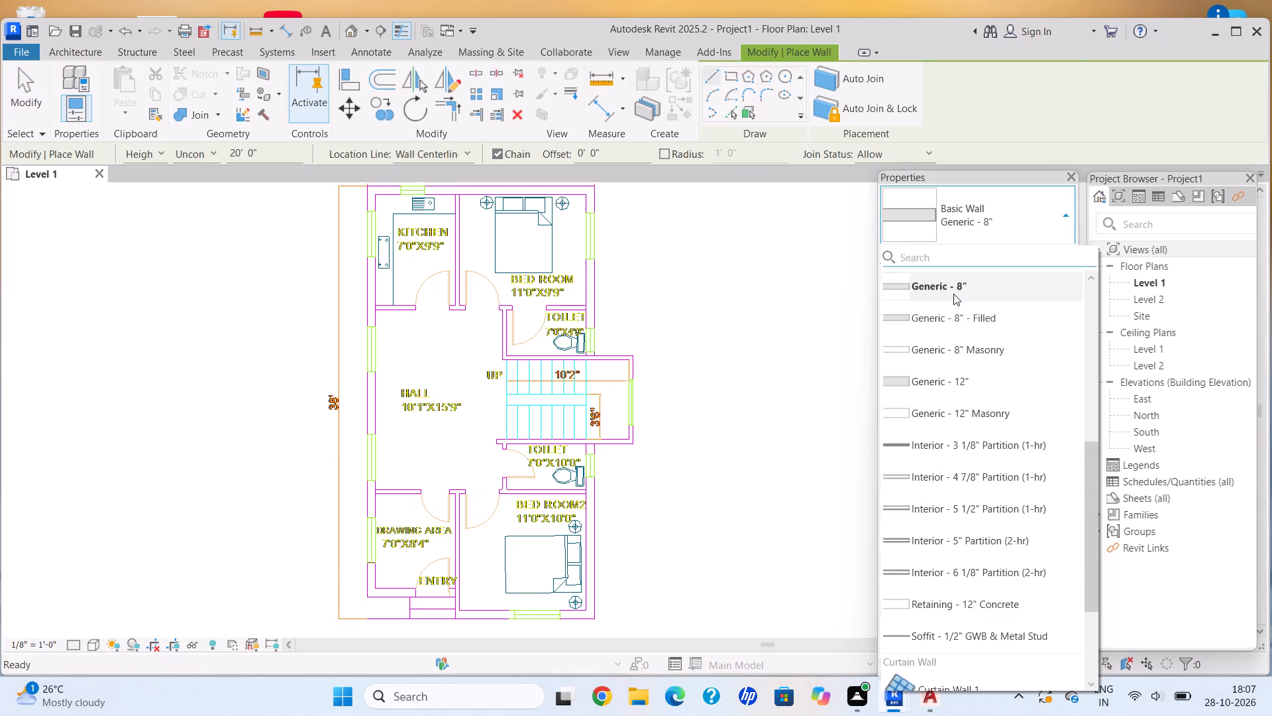
click(953, 293)
click(1054, 252)
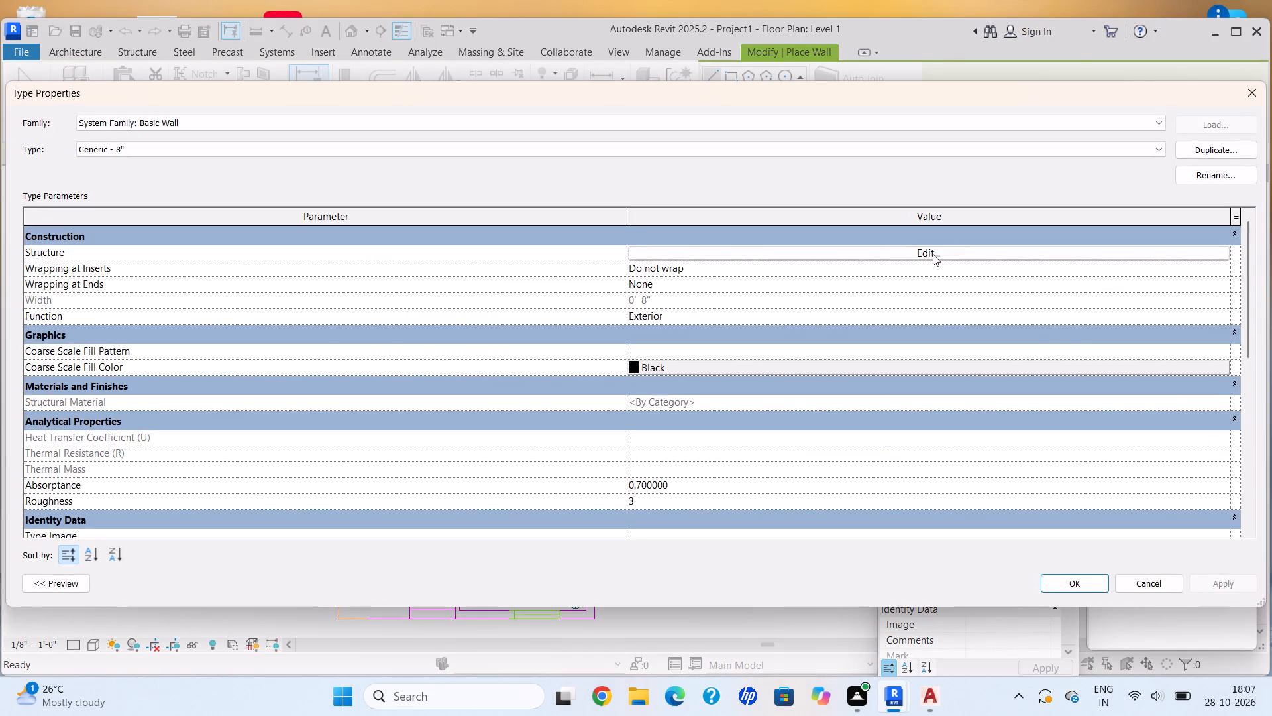
click(933, 254)
click(585, 247)
key(BackSpace)
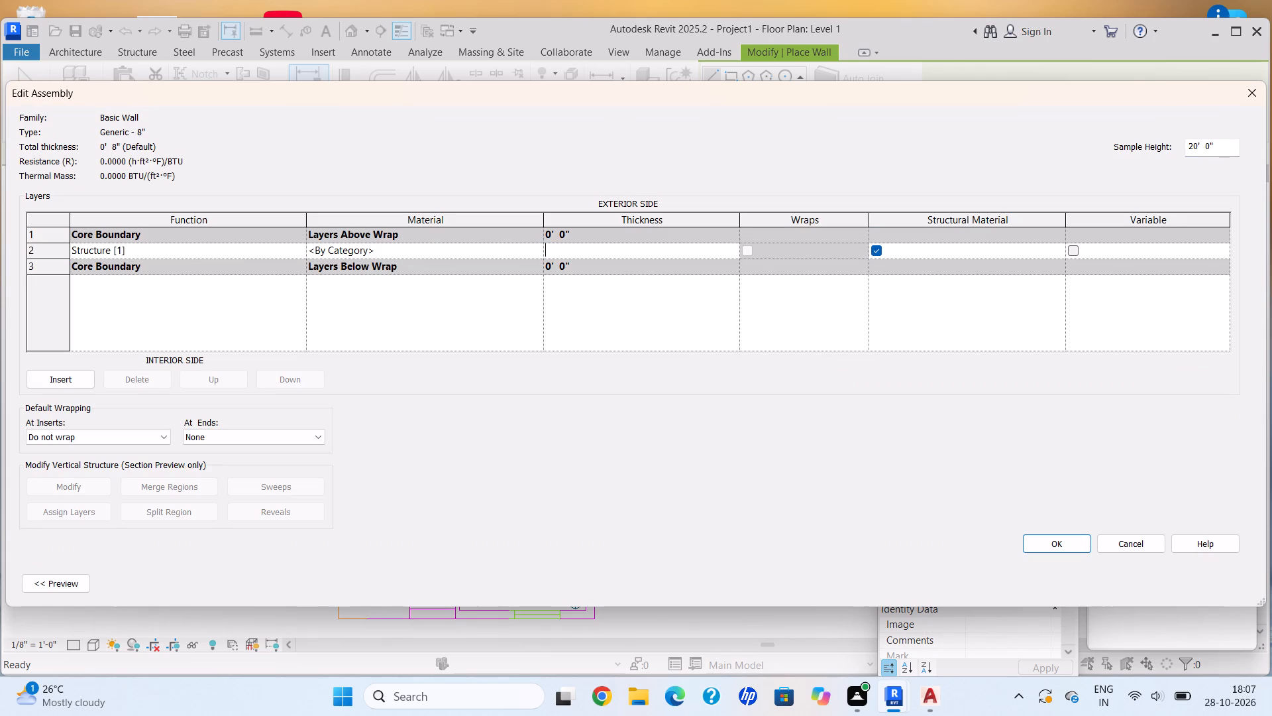
text(9")
key(Return)
Set the wall assembly's sample height to 10' and apply the type changes.
click(1234, 150)
key(BackSpace)
key(BackSpace)
key(BackSpace)
key(BackSpace)
key(BackSpace)
key(BackSpace)
key(BackSpace)
key(BackSpace)
key(BackSpace)
key(BackSpace)
key(BackSpace)
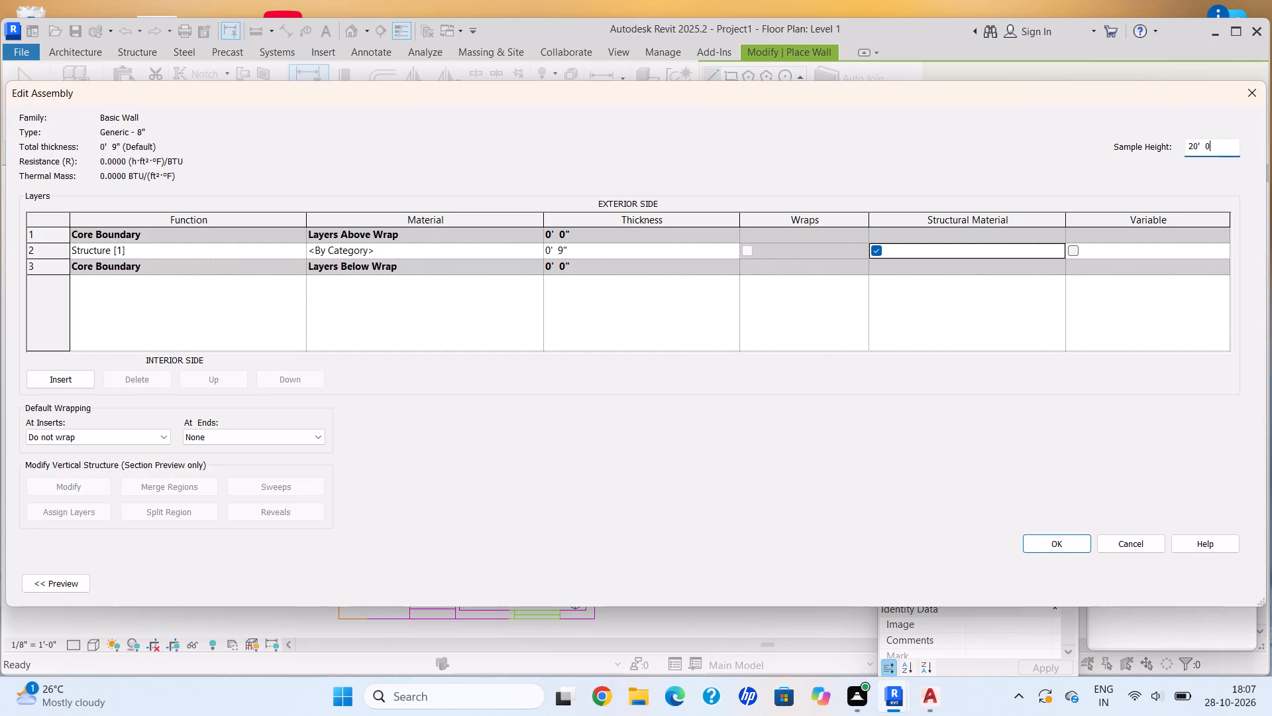
text(10')
key(Return)
click(1034, 546)
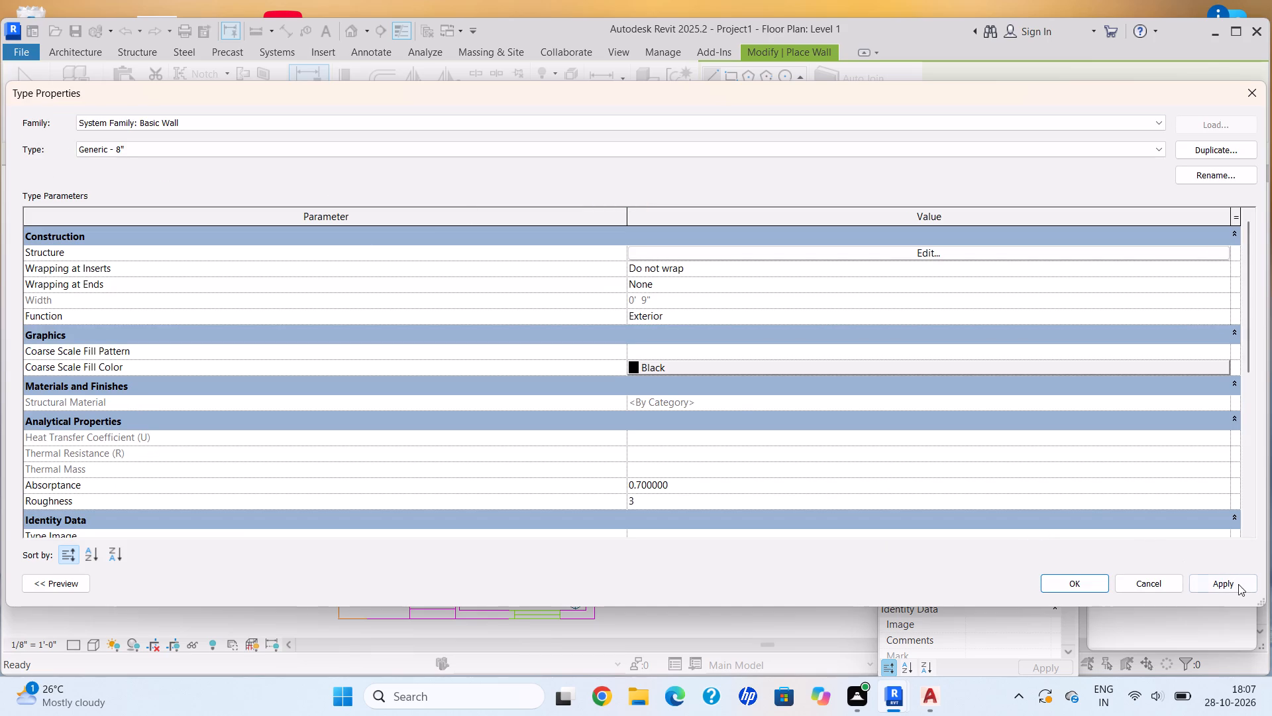
click(1239, 584)
click(1070, 579)
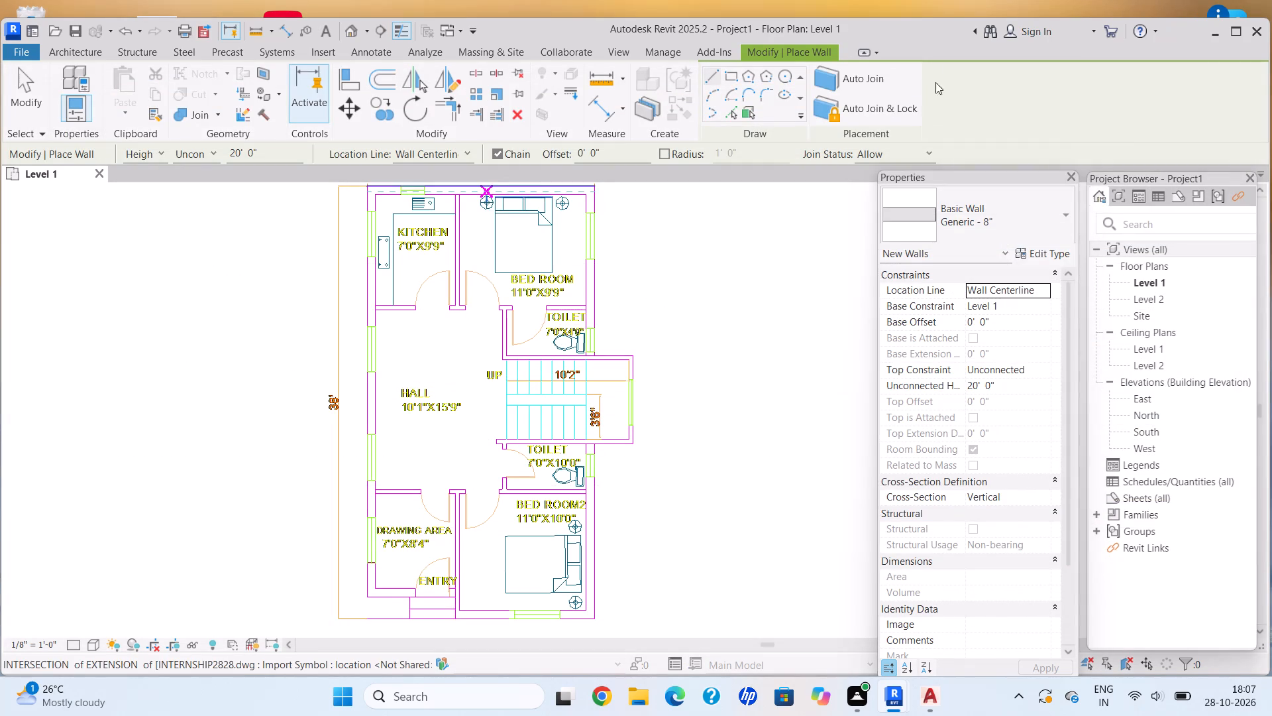
Set the new walls' location line to Finish Face: Exterior and unconnected height to 10'.
click(1041, 288)
click(1036, 334)
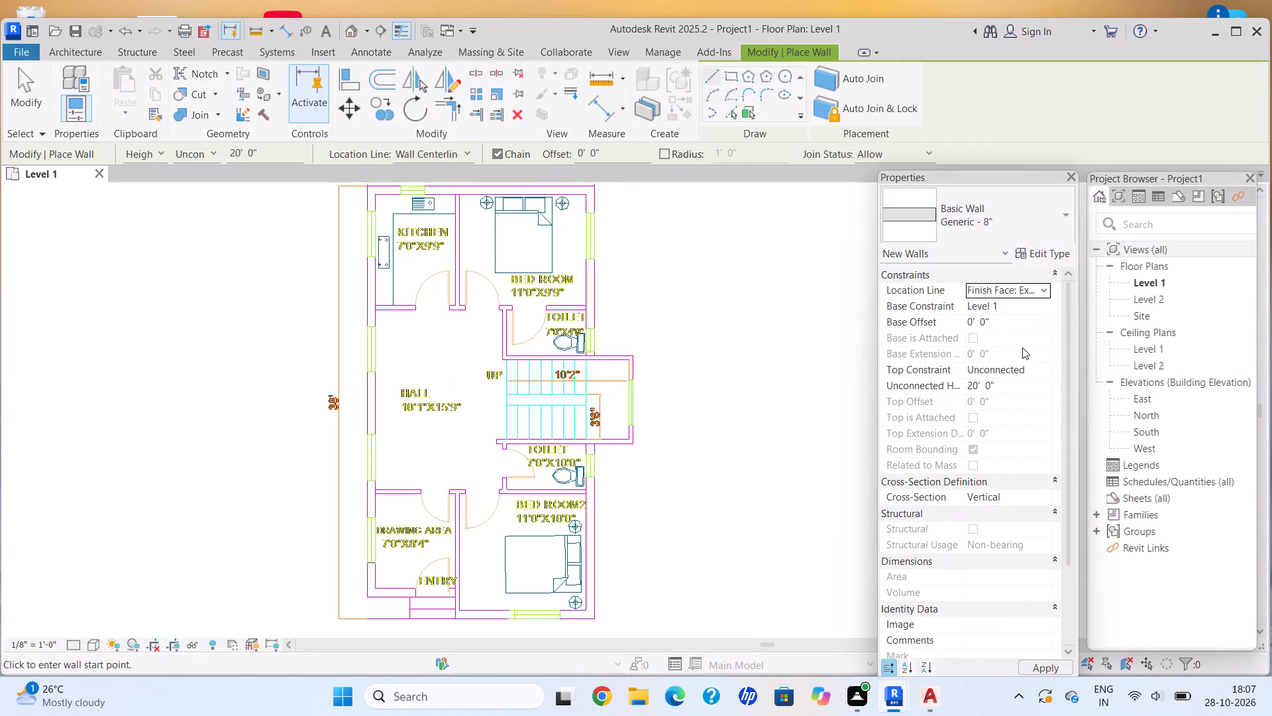
click(1019, 390)
key(BackSpace)
text(10')
key(Return)
Draw exterior walls from the kitchen's outer corner along the 20' side, turning past the bedroom to the toilet's corner at the staircase.
middle_drag(405, 302, 401, 370)
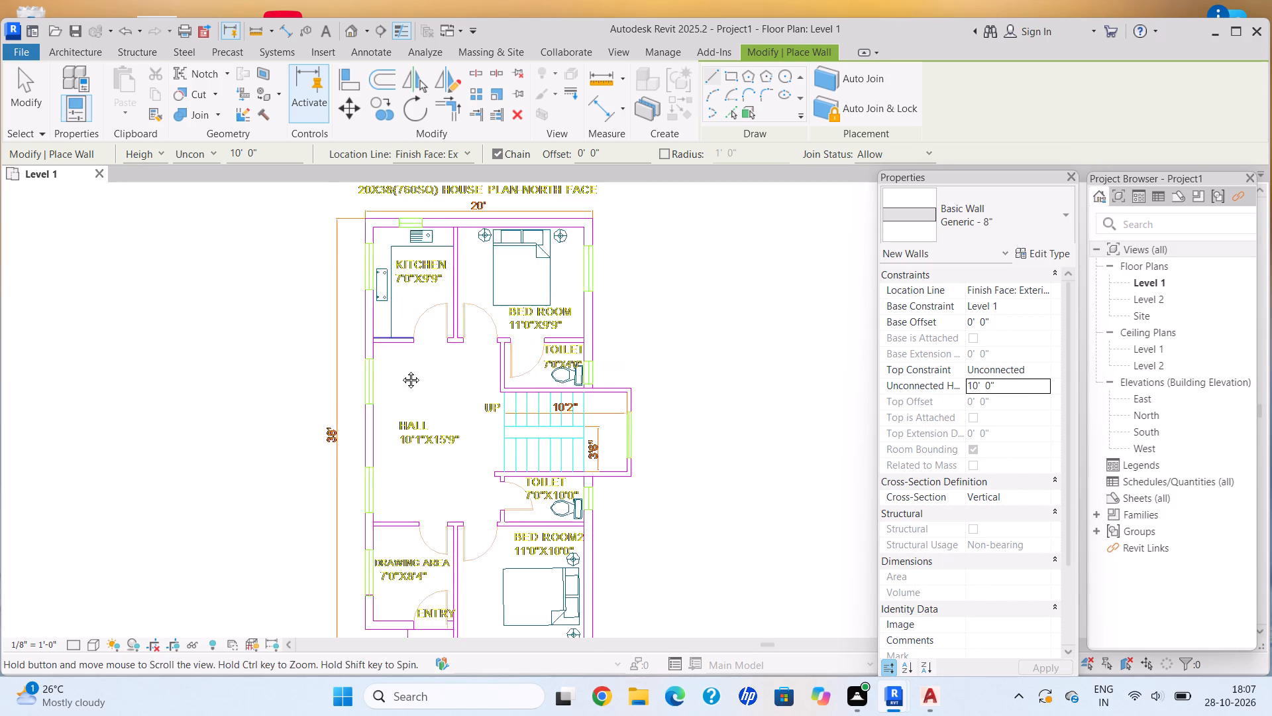
middle_drag(401, 370, 400, 370)
scroll(365, 247, up, 12)
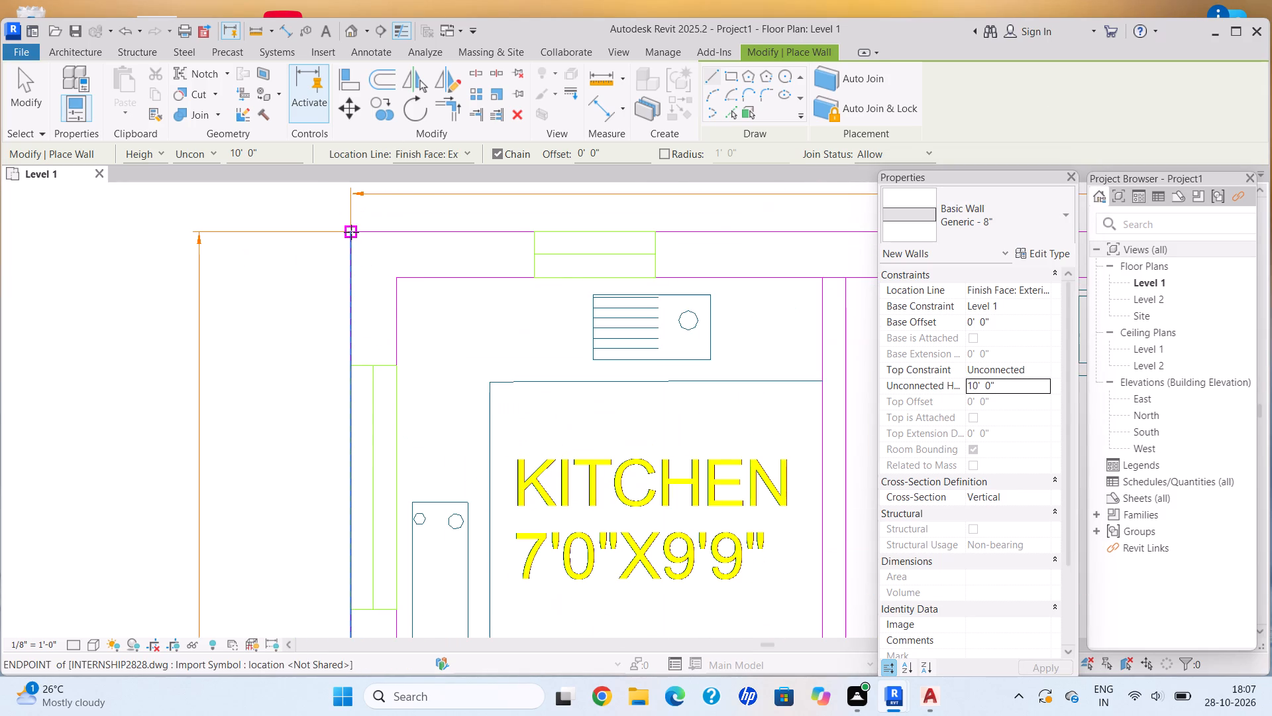
click(351, 232)
middle_drag(606, 243, 227, 268)
scroll(291, 264, down, 3)
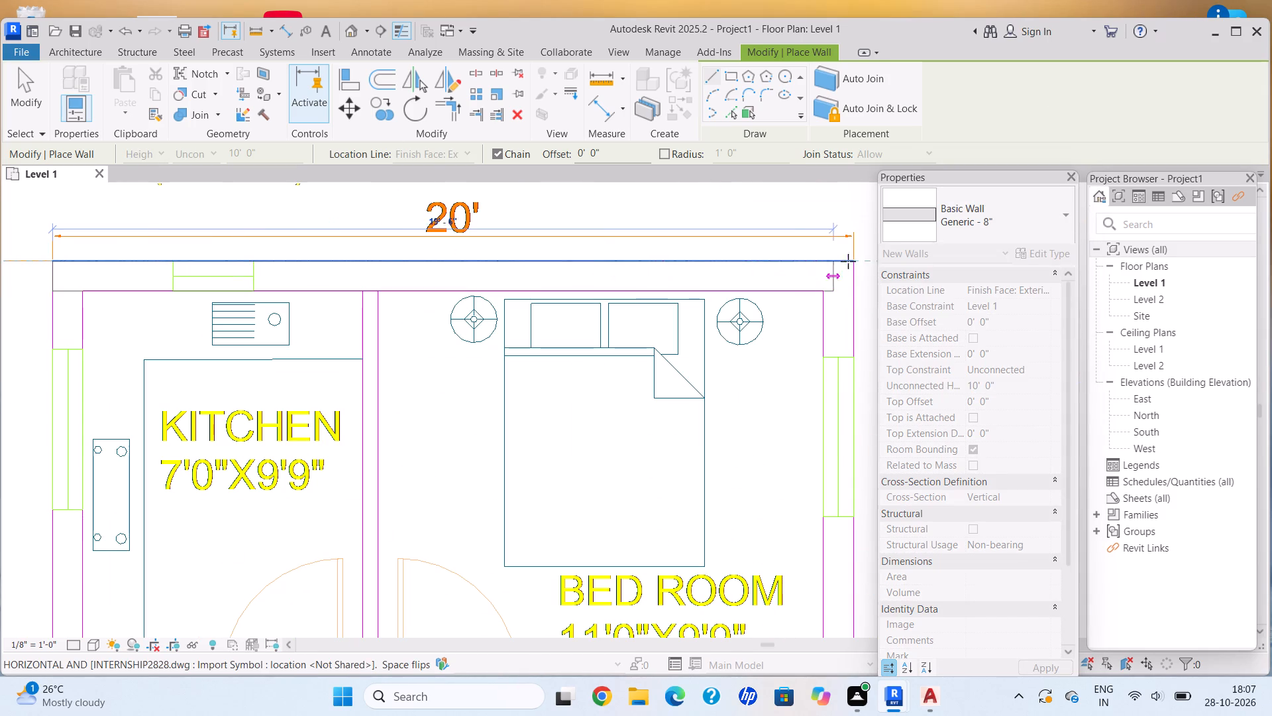
click(853, 261)
scroll(791, 416, down, 6)
middle_drag(791, 433, 729, 267)
middle_drag(756, 393, 729, 276)
scroll(729, 276, down, 1)
scroll(724, 294, up, 9)
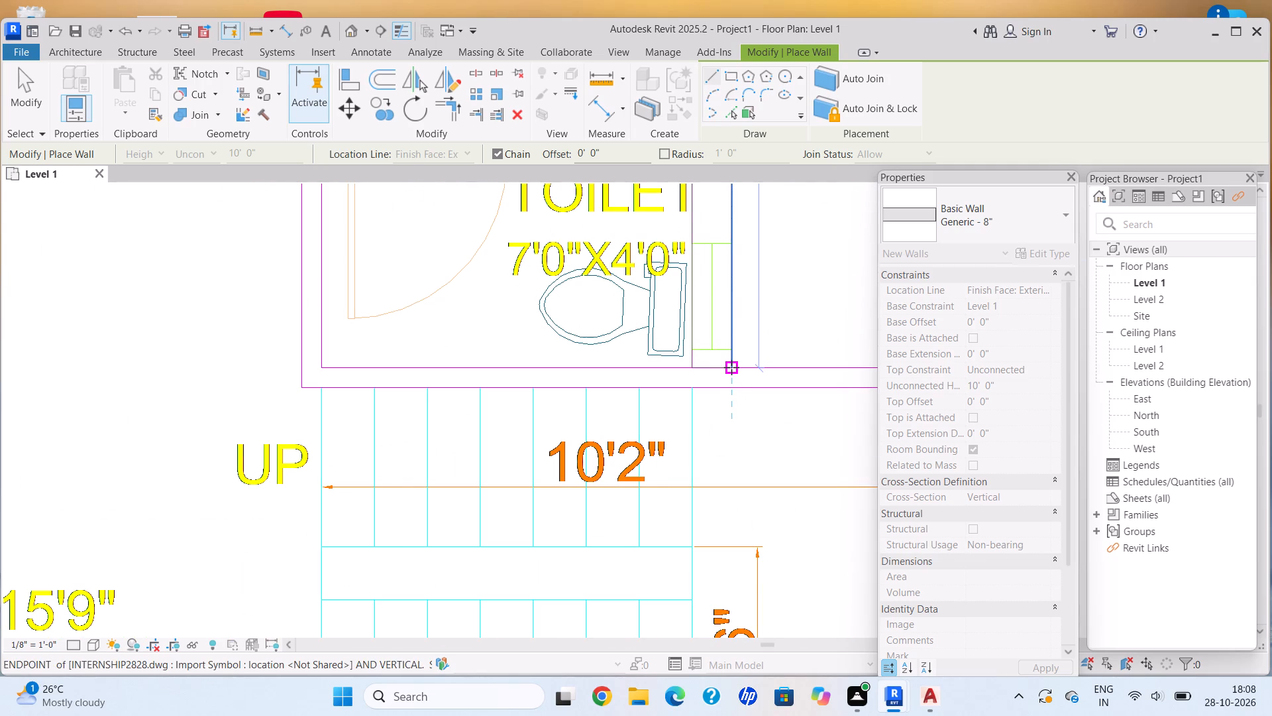
click(731, 367)
key(Escape)
Draw the exterior wall along the 38' side, from the kitchen's inner corner past the hall to the drawing area's far corner.
scroll(636, 469, down, 8)
middle_drag(636, 469, 583, 363)
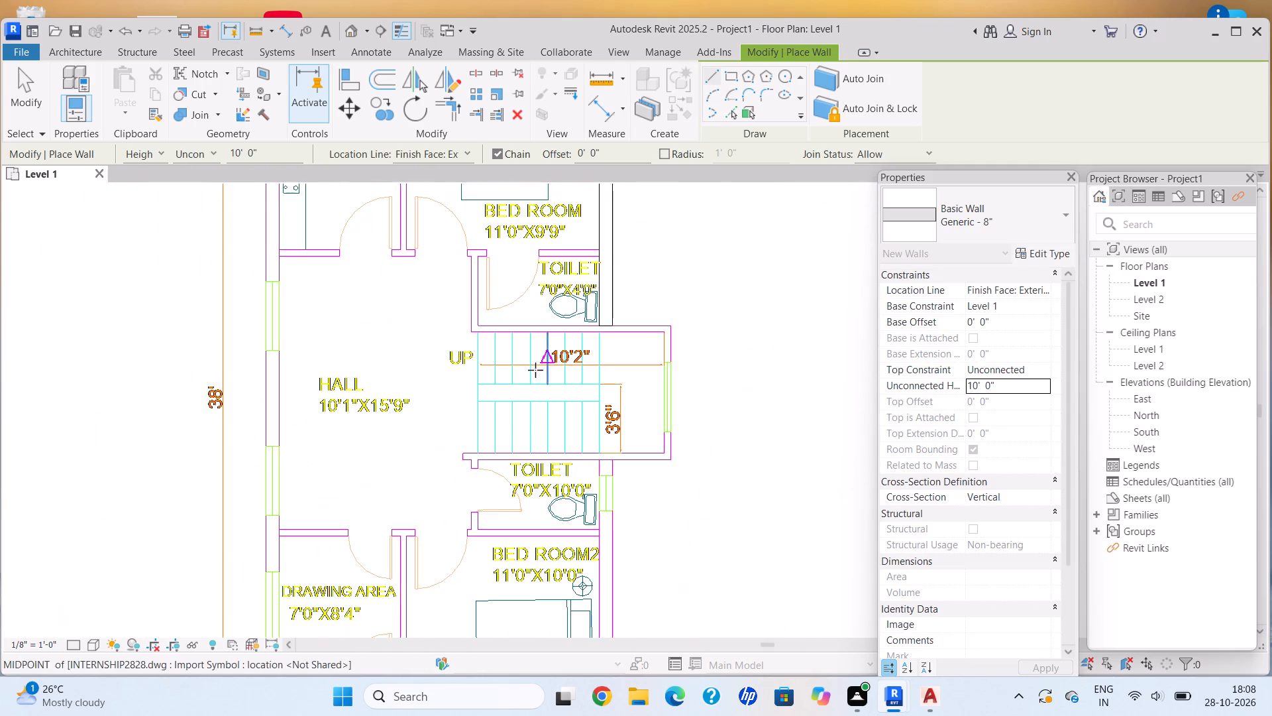
middle_drag(535, 370, 558, 336)
middle_drag(213, 345, 307, 345)
scroll(317, 329, down, 4)
middle_drag(358, 272, 391, 366)
middle_drag(375, 268, 397, 320)
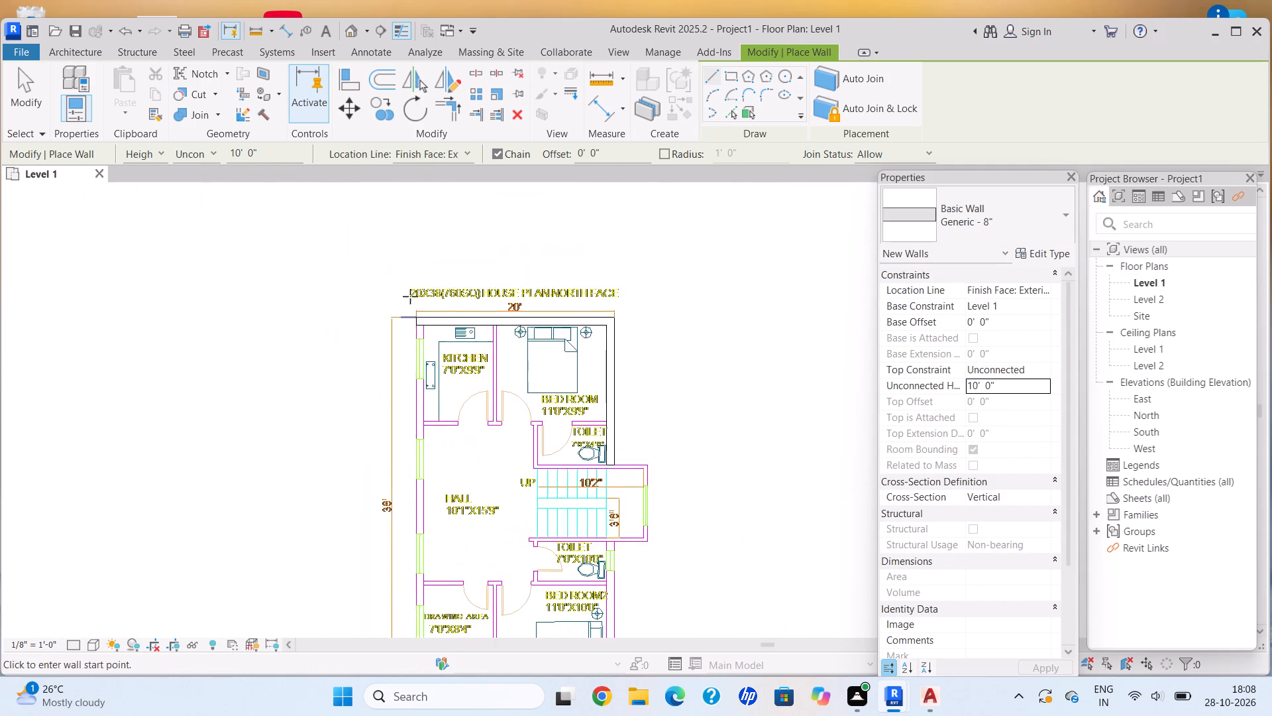
scroll(409, 293, up, 16)
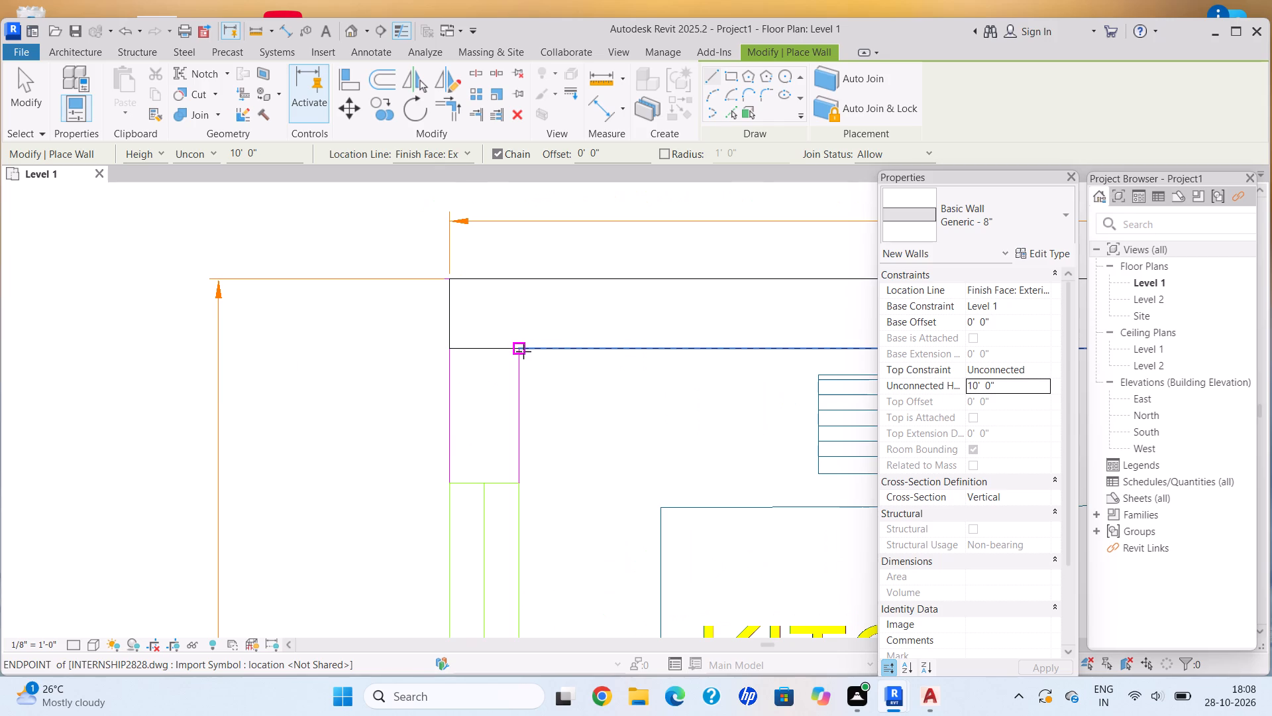
click(525, 351)
scroll(501, 575, down, 7)
middle_drag(501, 575, 488, 390)
middle_drag(505, 536, 498, 362)
scroll(505, 464, down, 3)
middle_drag(488, 440, 469, 303)
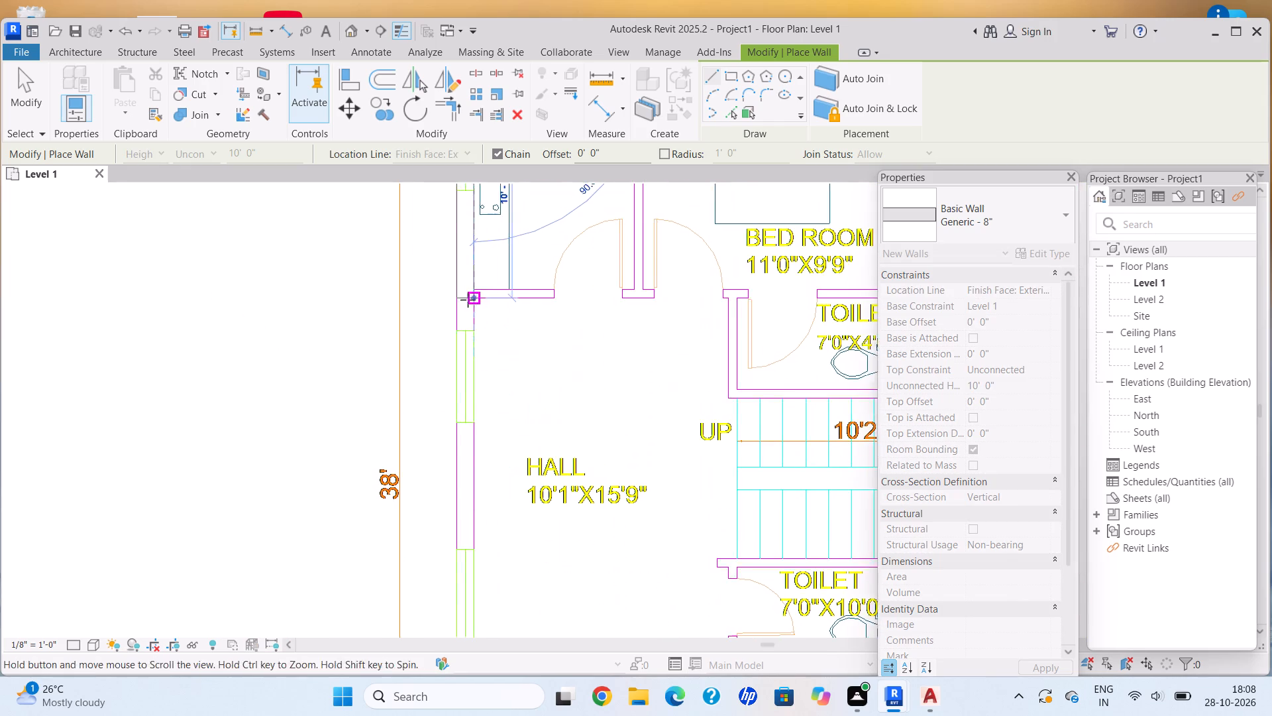
scroll(490, 471, down, 1)
middle_drag(483, 466, 439, 324)
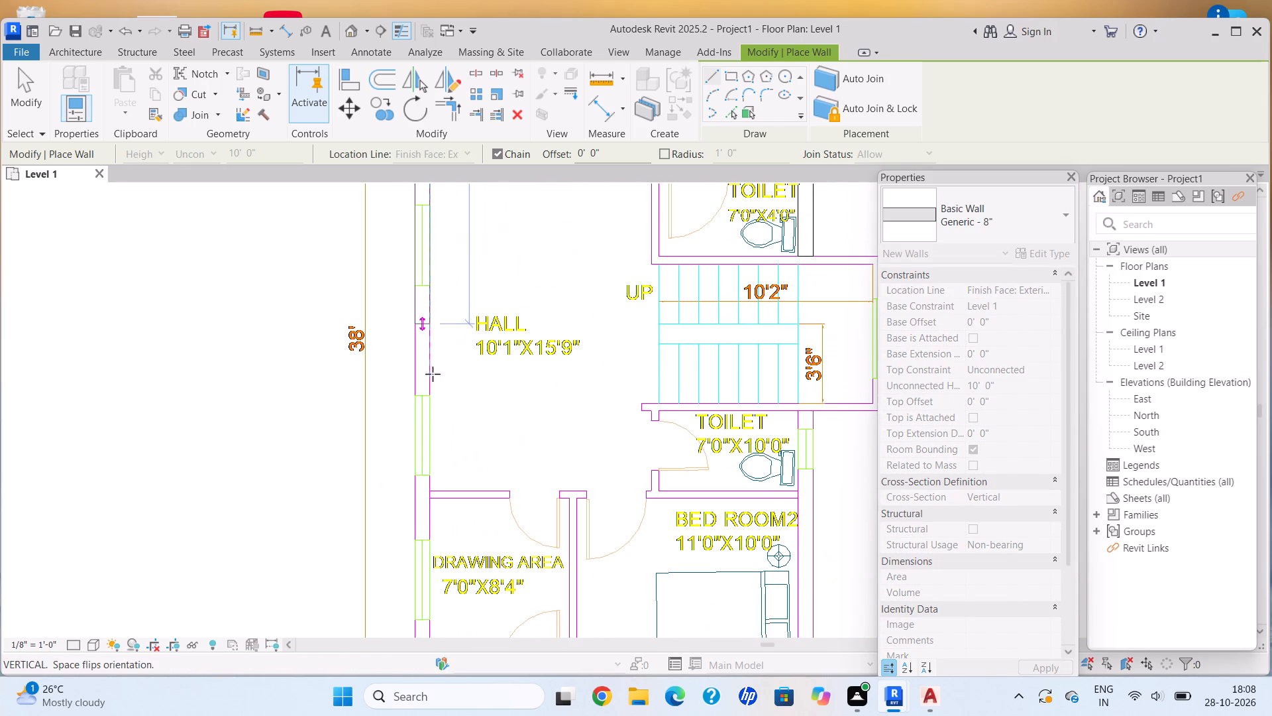
middle_drag(437, 528, 435, 288)
scroll(417, 438, up, 7)
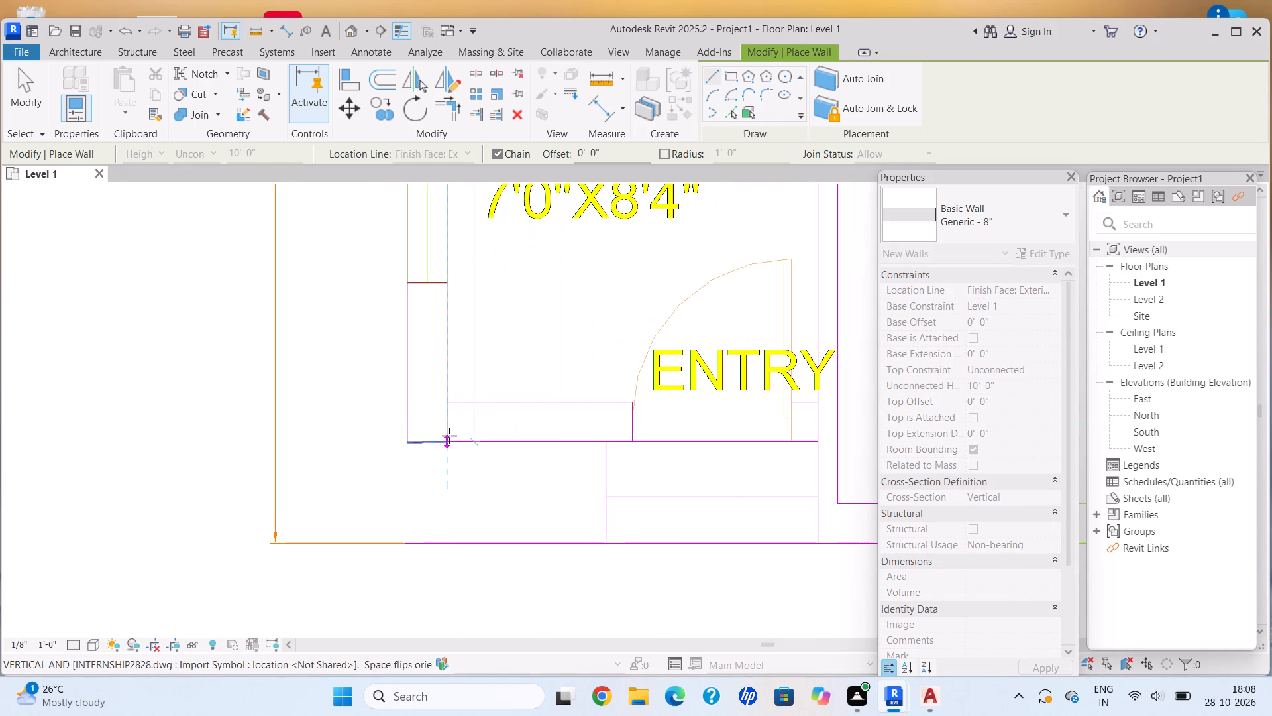
click(449, 440)
Continue the exterior wall about 7' along the drawing area's entry side to the bedroom 2 partition, flipping it to match the plan.
middle_drag(649, 412, 291, 394)
scroll(286, 392, down, 2)
key(space)
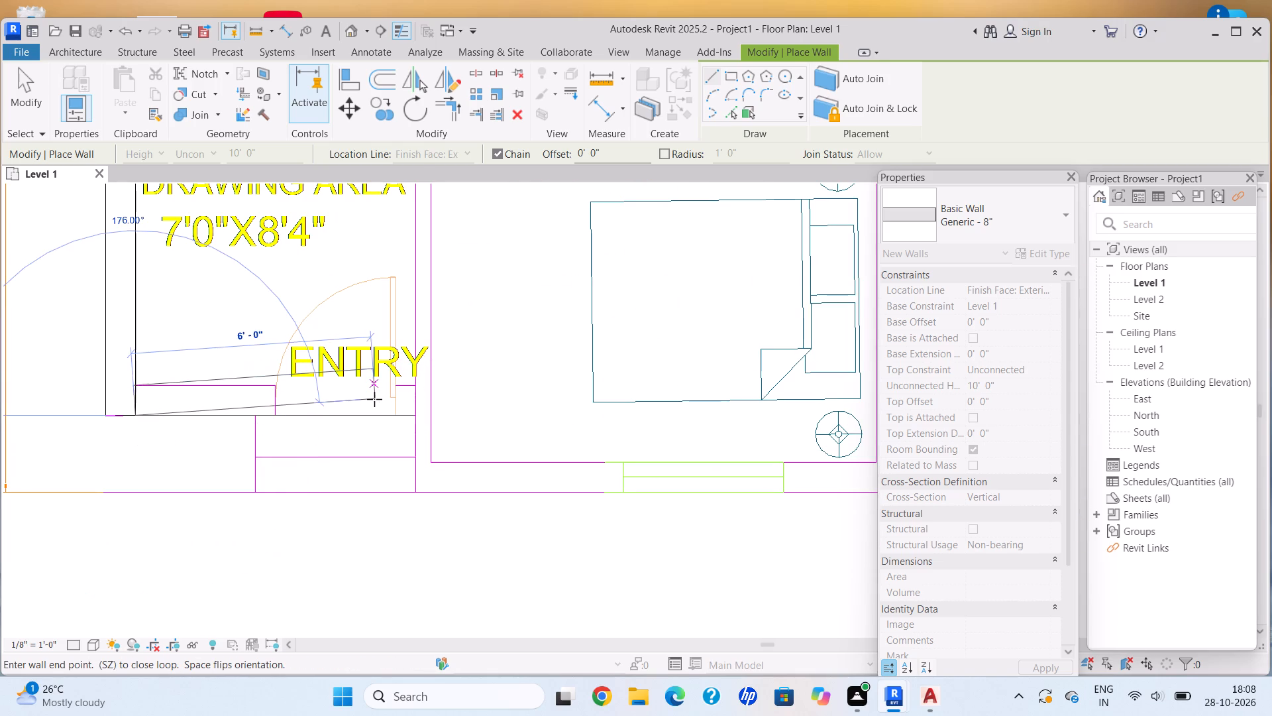
scroll(376, 398, up, 5)
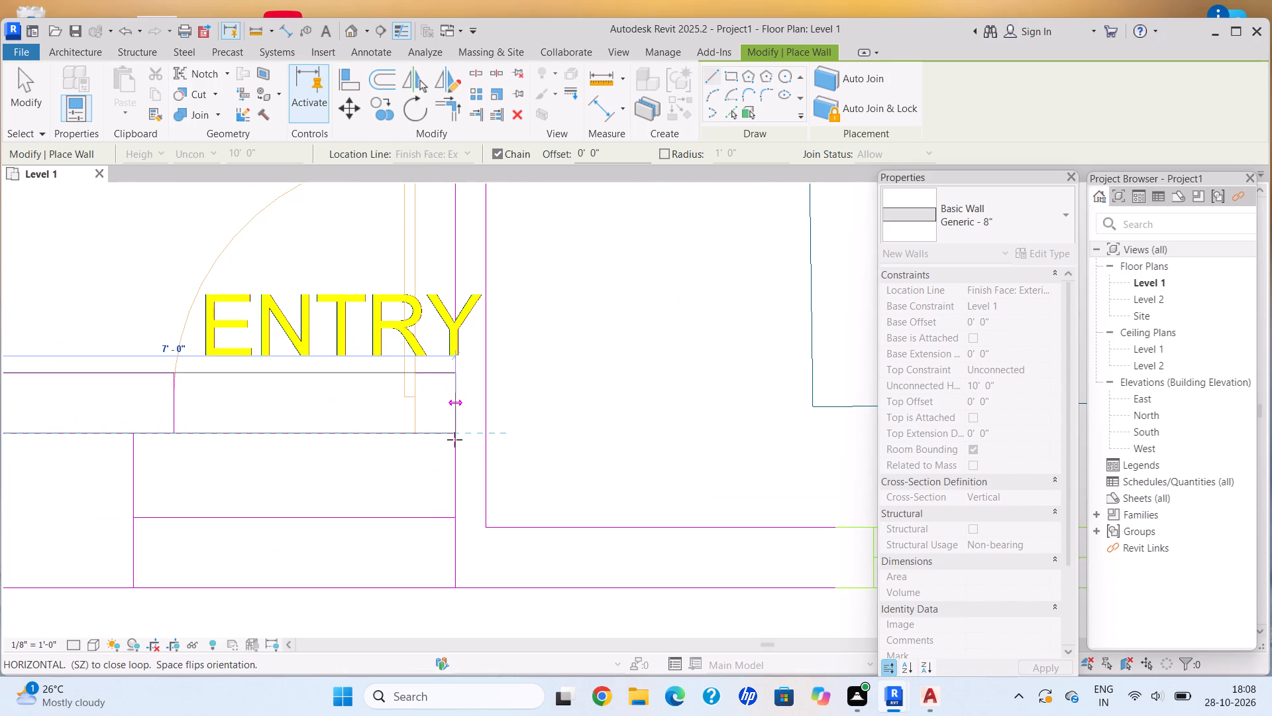
click(454, 430)
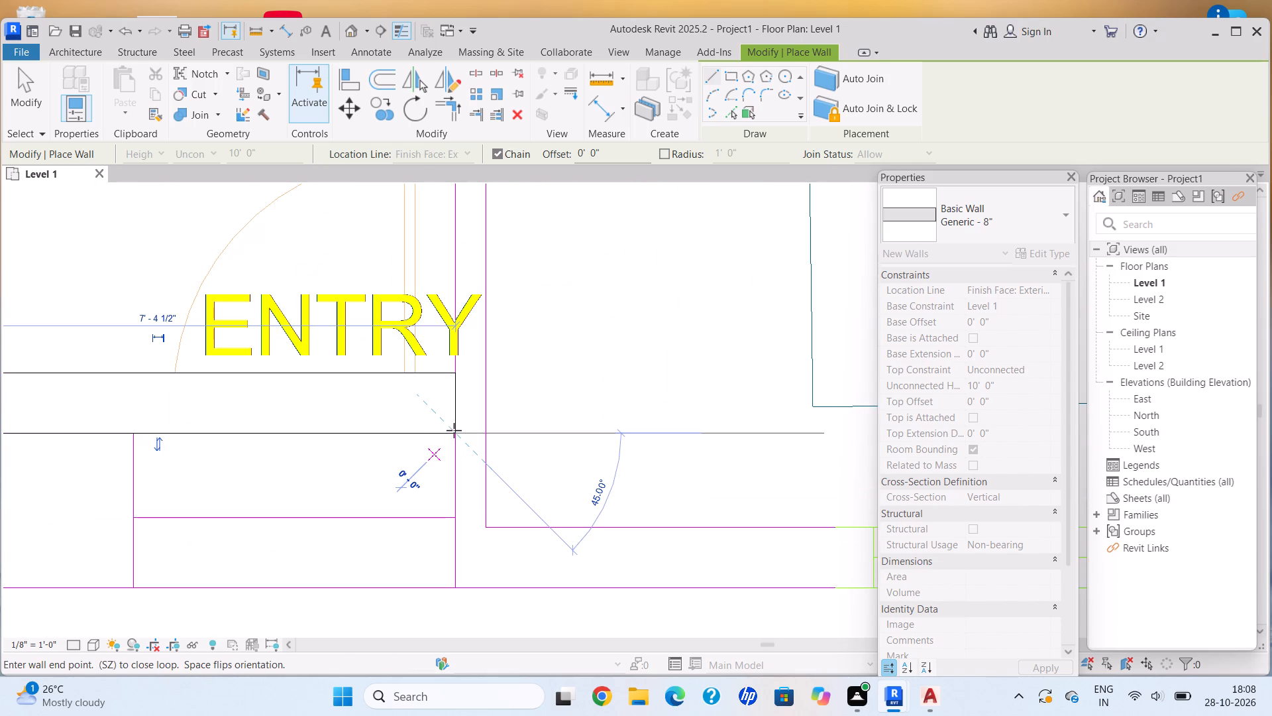
key(Escape)
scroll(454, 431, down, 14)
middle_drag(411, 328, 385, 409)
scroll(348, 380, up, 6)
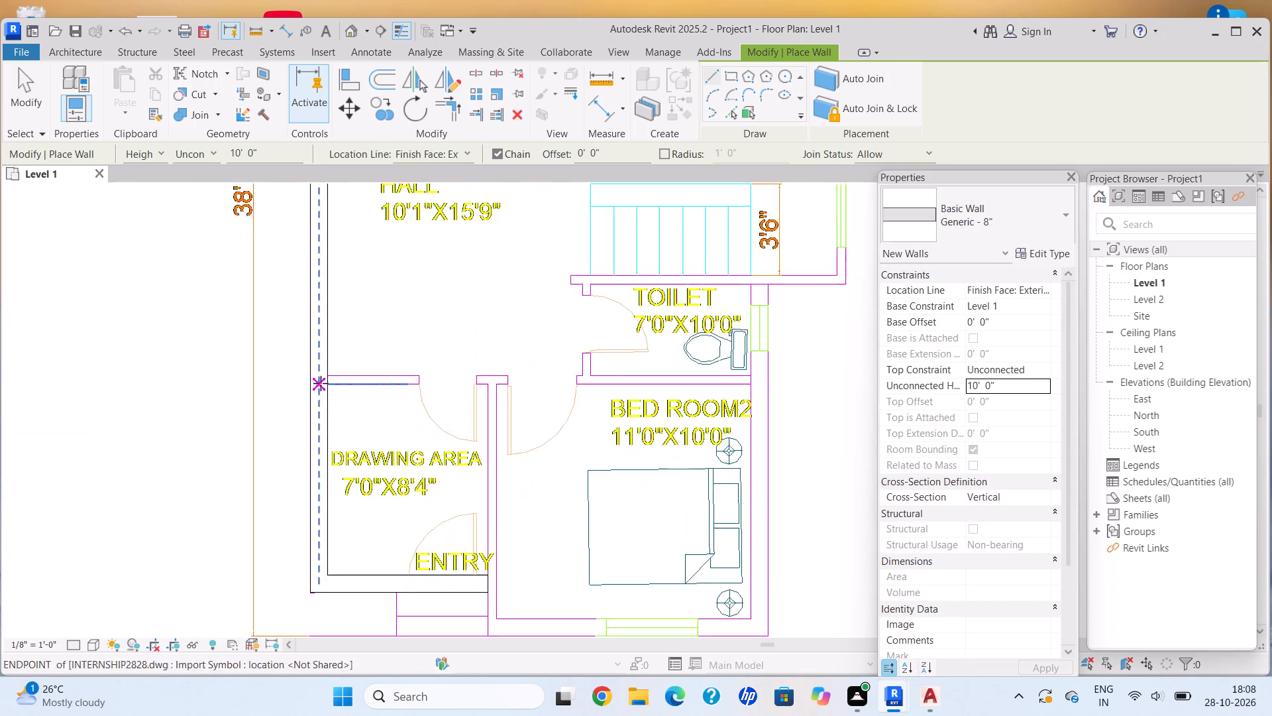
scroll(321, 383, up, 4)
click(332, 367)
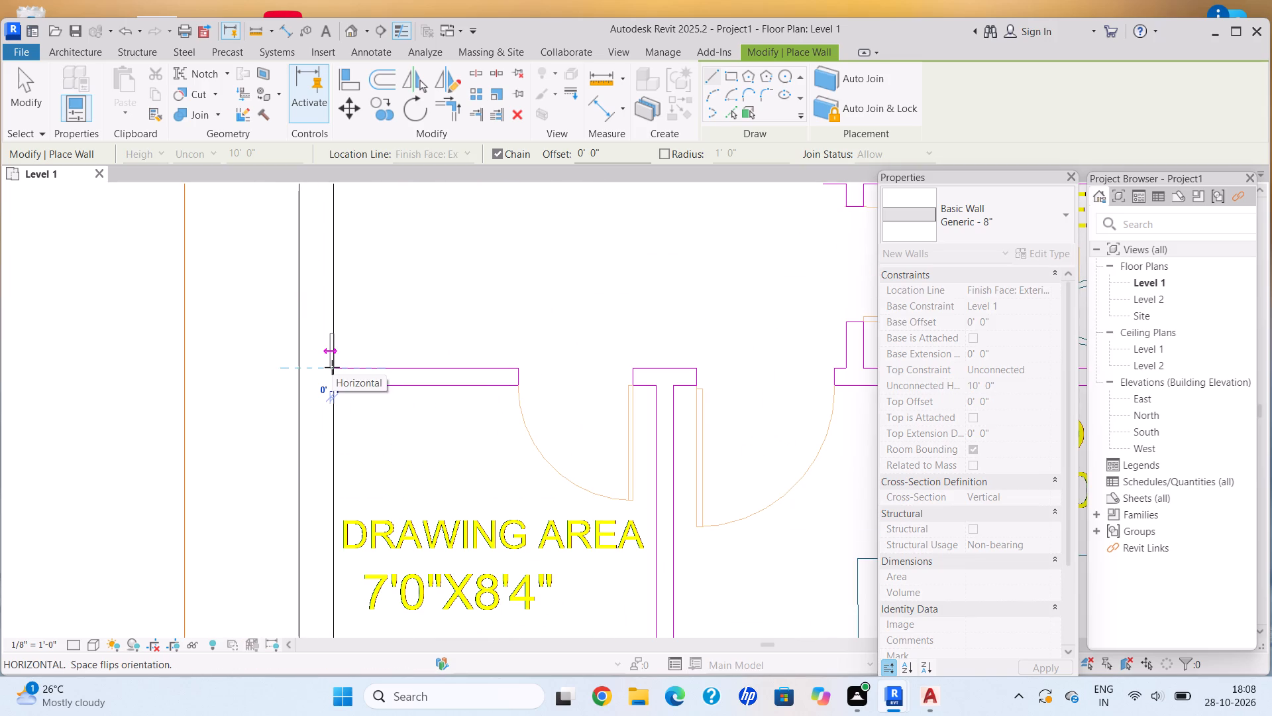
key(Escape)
Draw the exterior wall from the staircase corner past the second toilet and bedroom 2 to bedroom 2's outer corner.
scroll(458, 408, down, 14)
middle_drag(447, 412, 408, 425)
scroll(462, 492, up, 10)
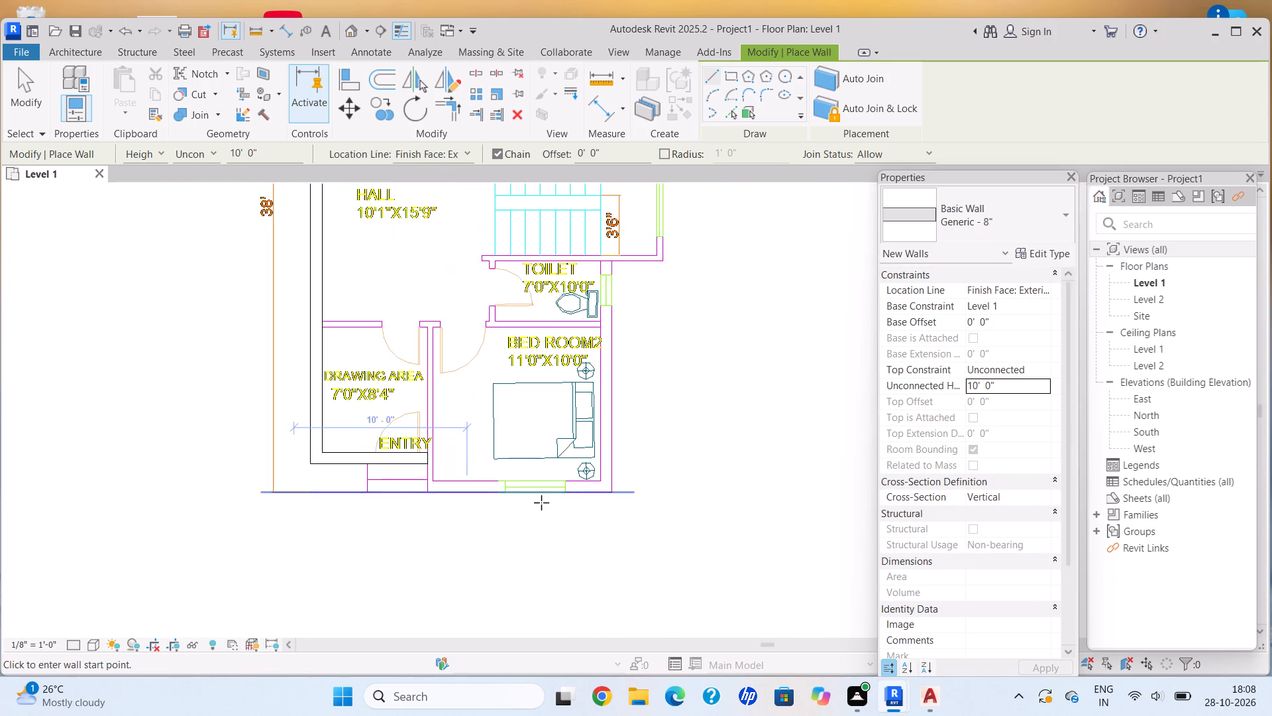
scroll(541, 503, up, 2)
middle_drag(573, 466, 448, 461)
scroll(564, 453, down, 7)
middle_drag(561, 316, 557, 339)
scroll(557, 339, up, 3)
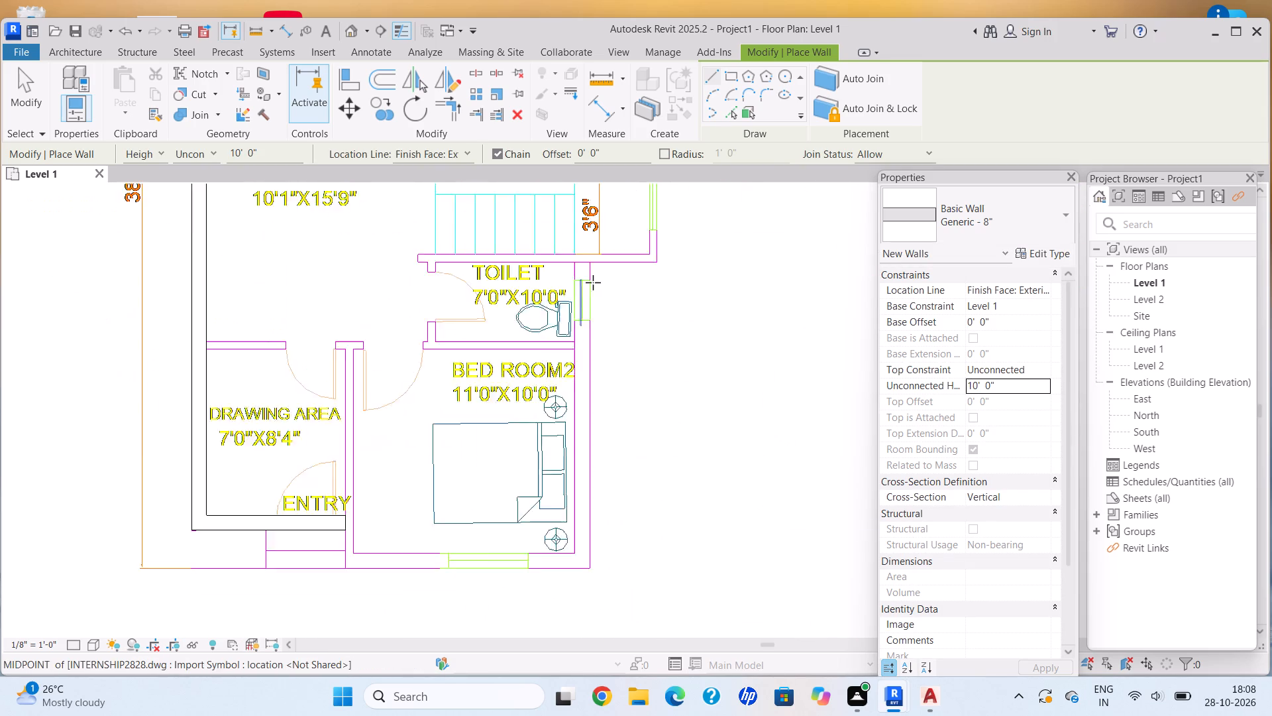
scroll(593, 282, up, 6)
click(570, 255)
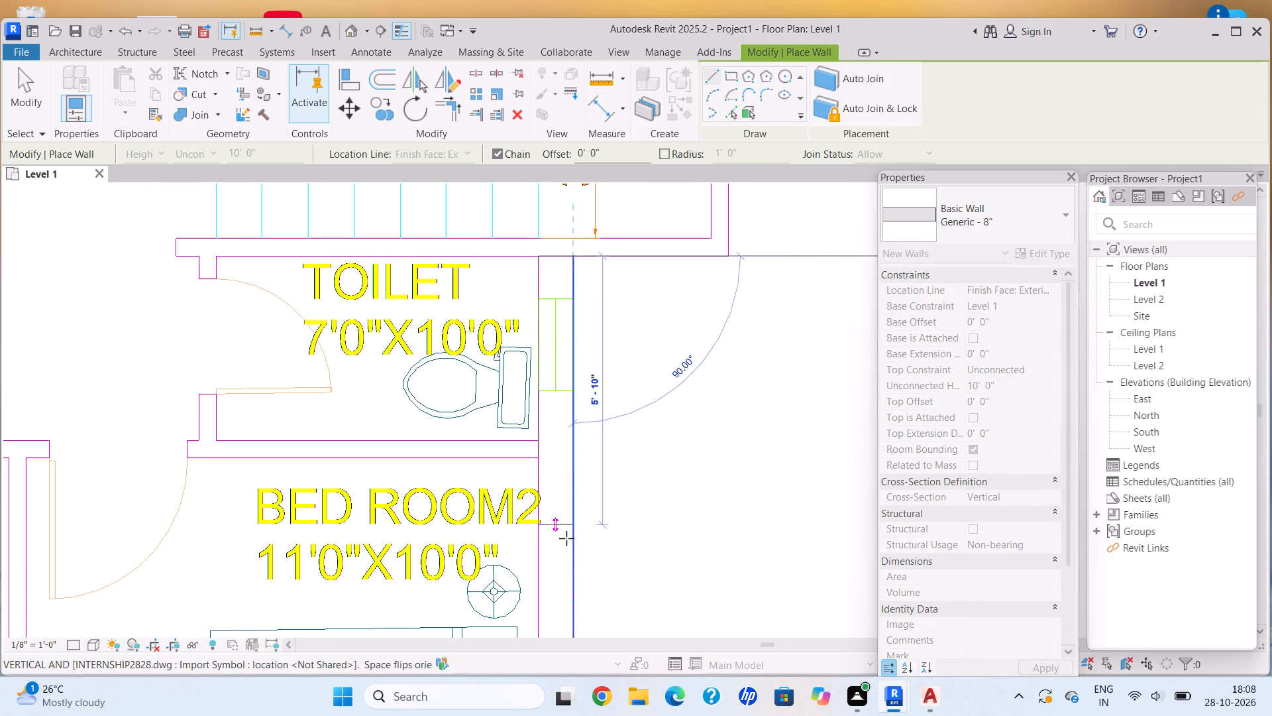
scroll(566, 540, down, 7)
middle_drag(566, 540, 564, 352)
middle_drag(566, 517, 564, 428)
scroll(564, 428, up, 11)
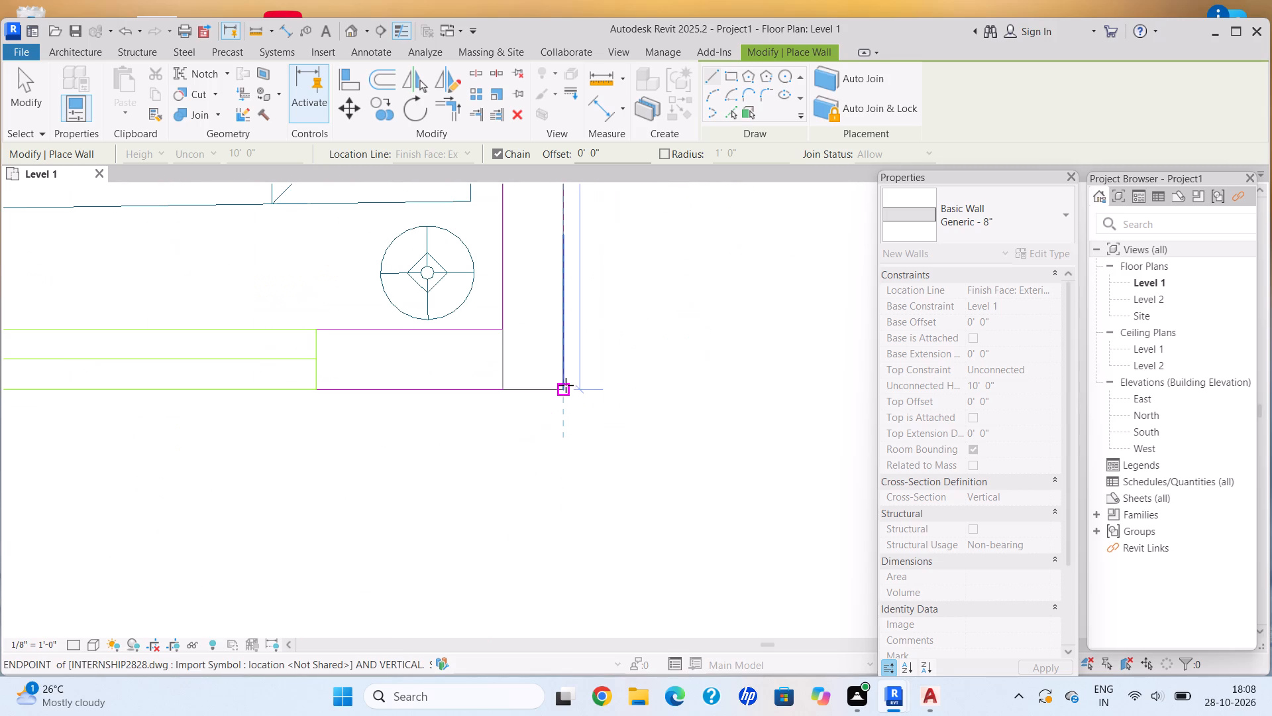
click(564, 389)
Continue the exterior wall along bedroom 2's window side to the corner beside the entry steps, and end the chain.
scroll(317, 388, down, 5)
middle_drag(278, 390, 553, 434)
middle_drag(235, 417, 452, 452)
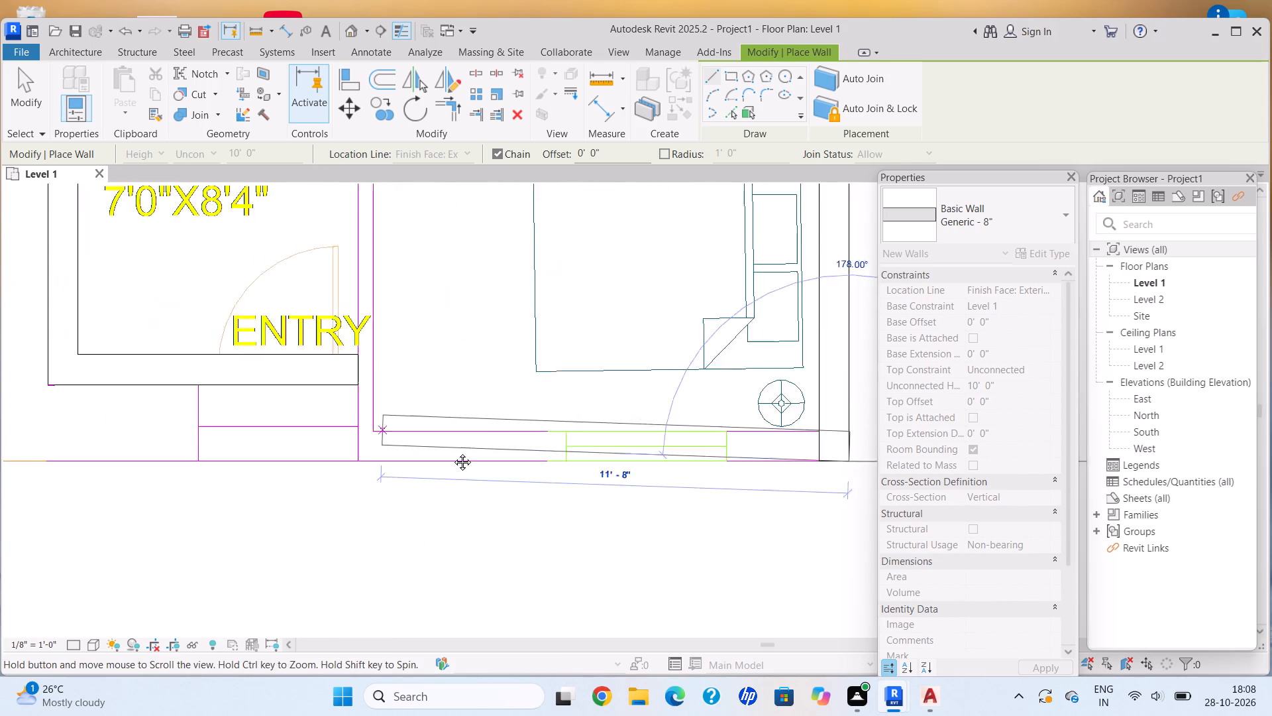
middle_drag(452, 452, 497, 459)
scroll(452, 470, up, 6)
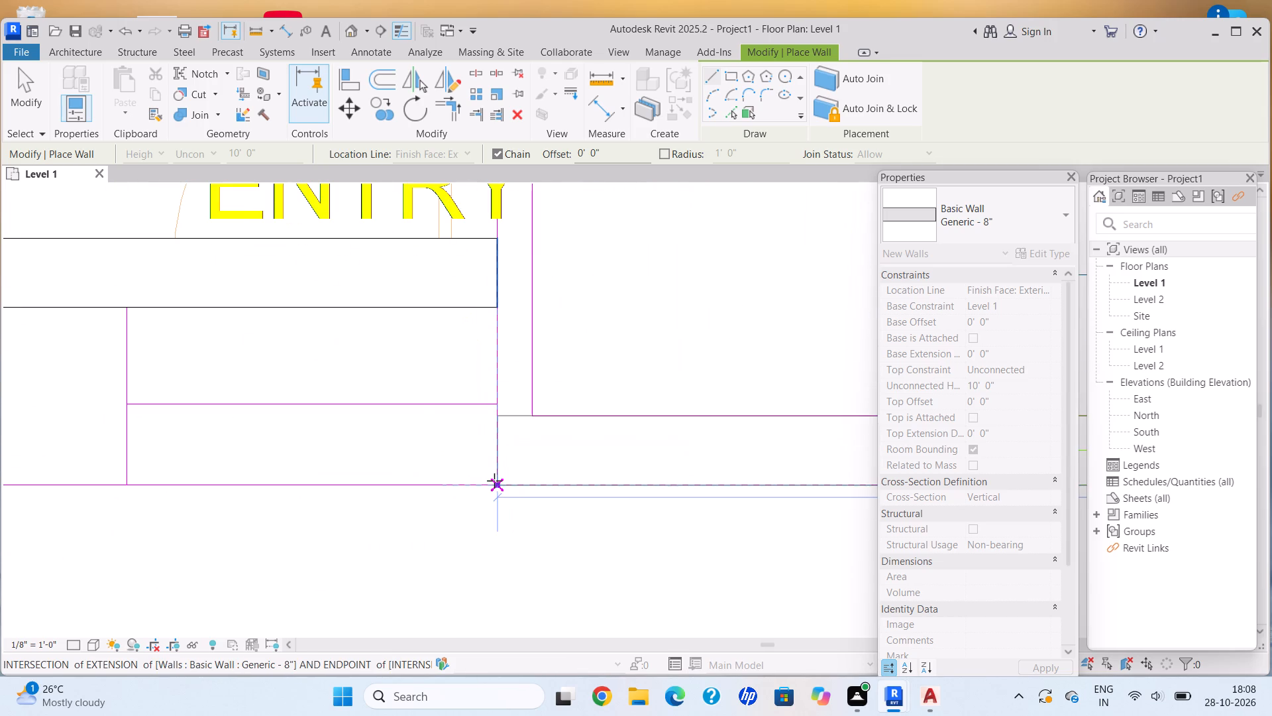
click(494, 481)
key(Escape)
Switch to wall type Generic - 5" and set its structure layer thickness to 4.5".
scroll(398, 426, down, 11)
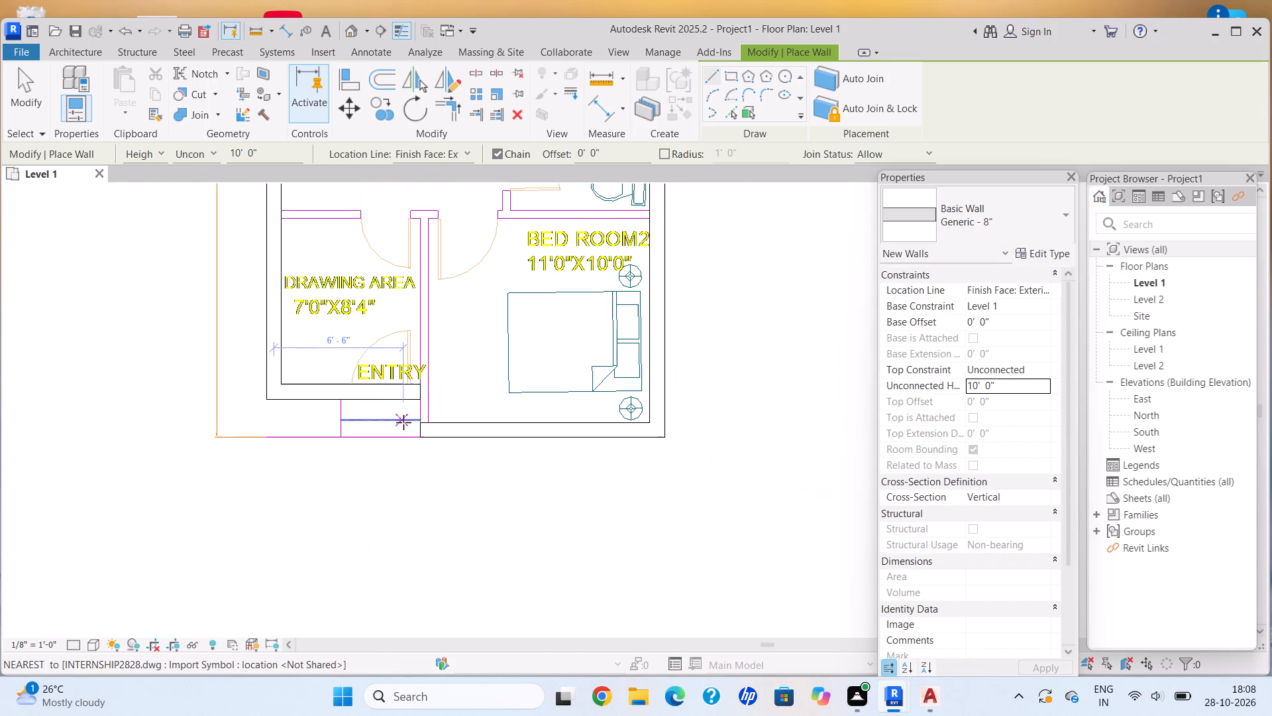
middle_drag(390, 375, 385, 404)
scroll(385, 403, down, 1)
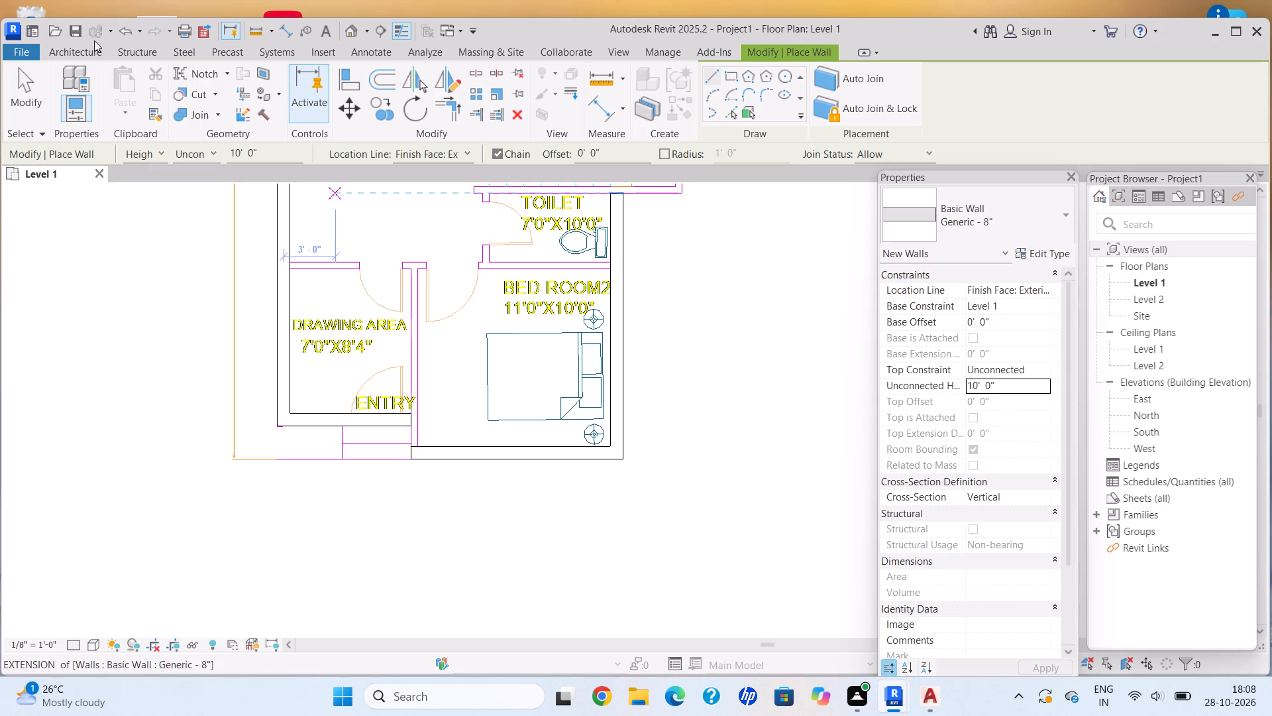
click(95, 49)
click(60, 111)
click(103, 137)
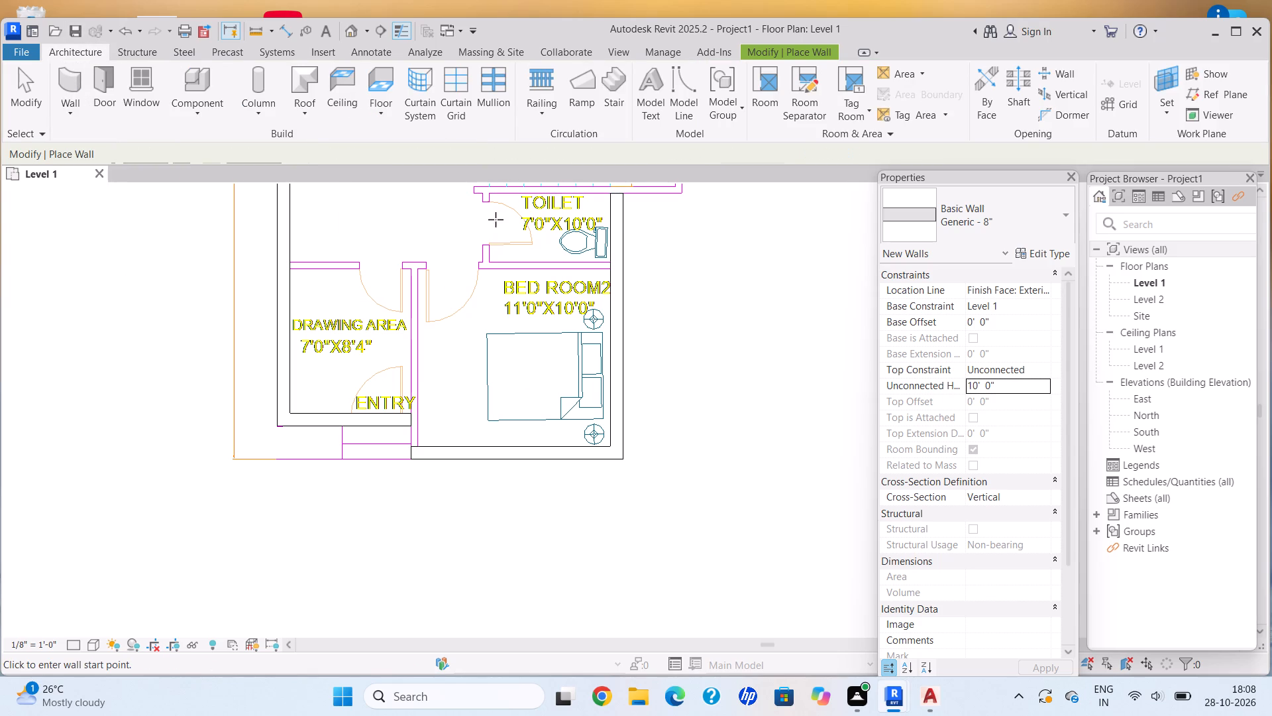
click(985, 214)
scroll(959, 340, up, 1)
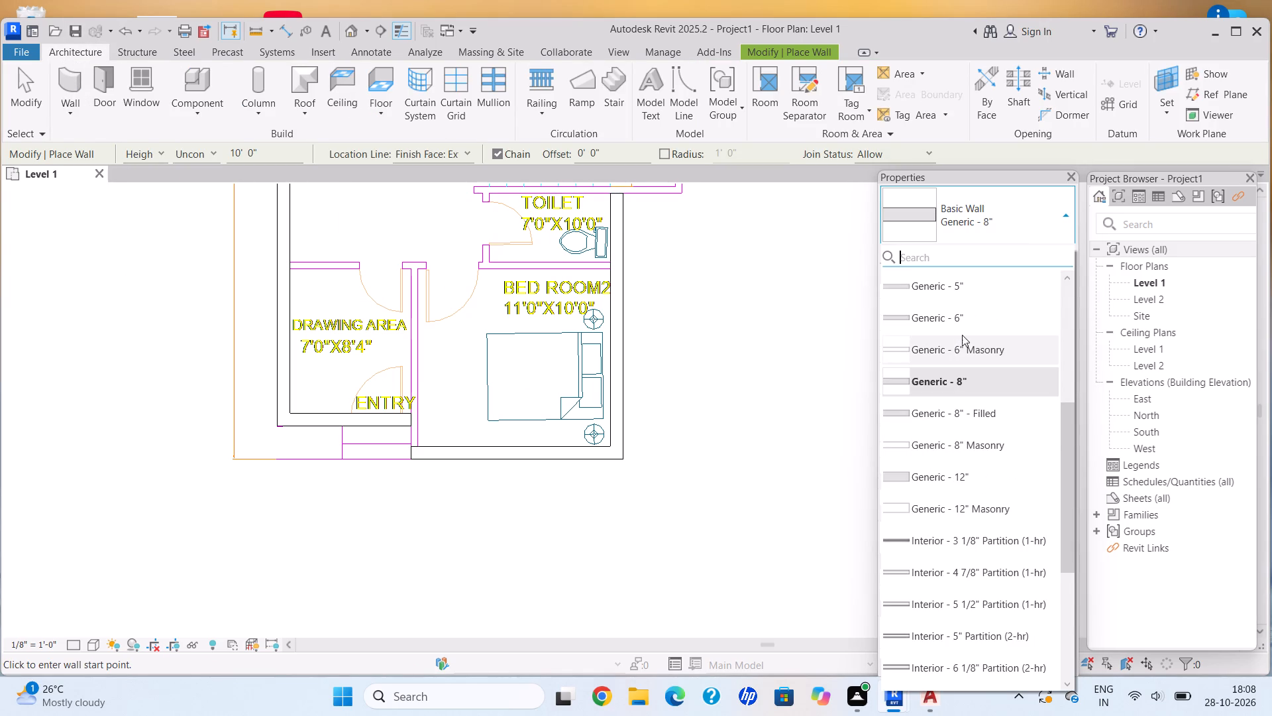
click(970, 292)
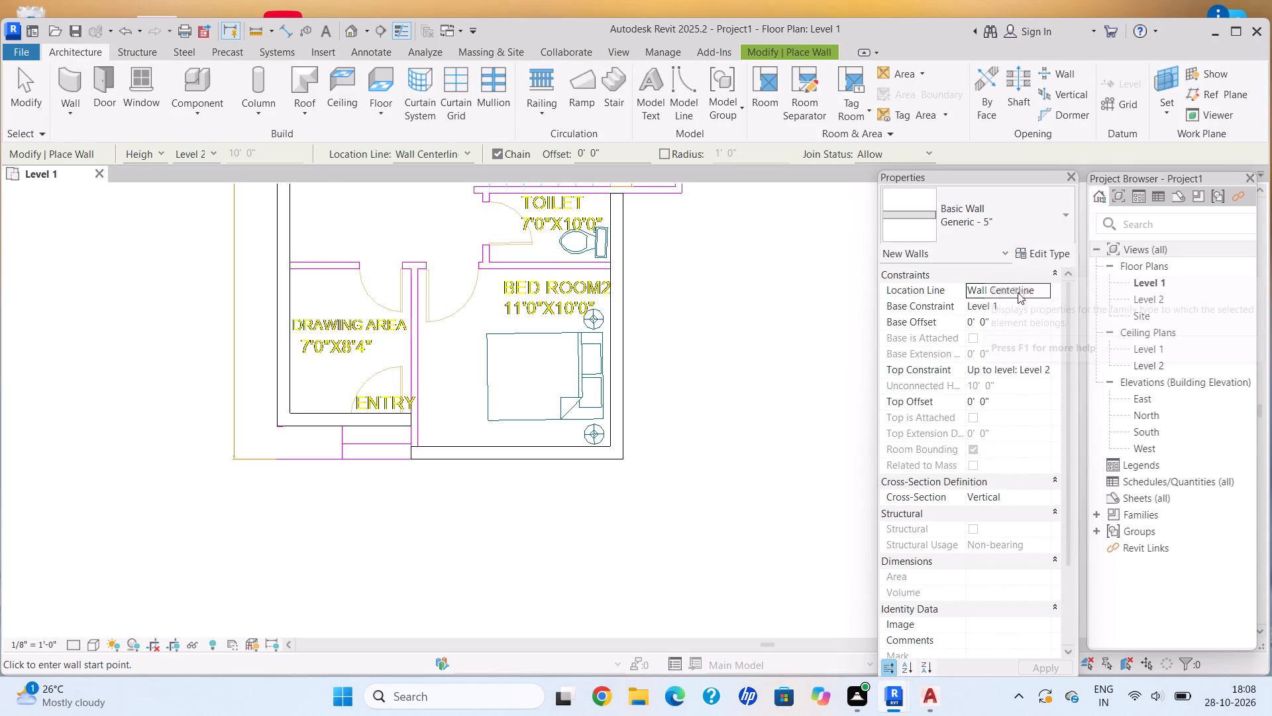
click(1048, 255)
click(929, 250)
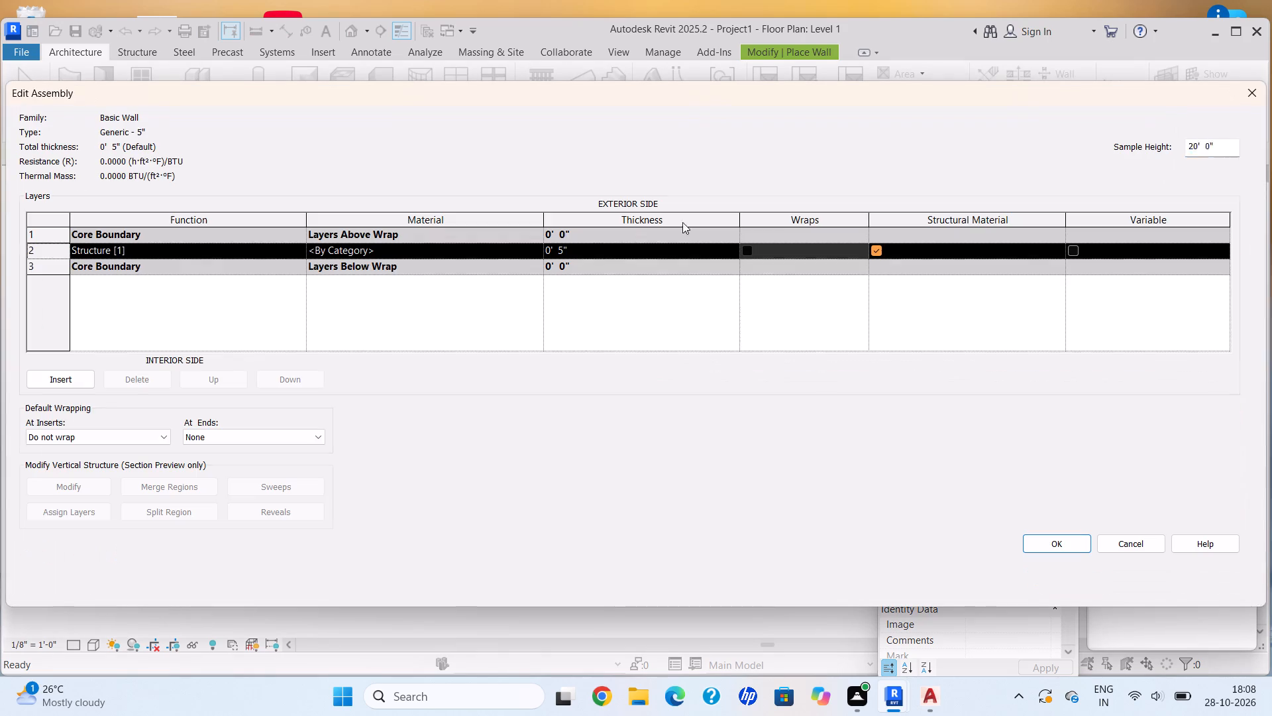
click(604, 244)
key(BackSpace)
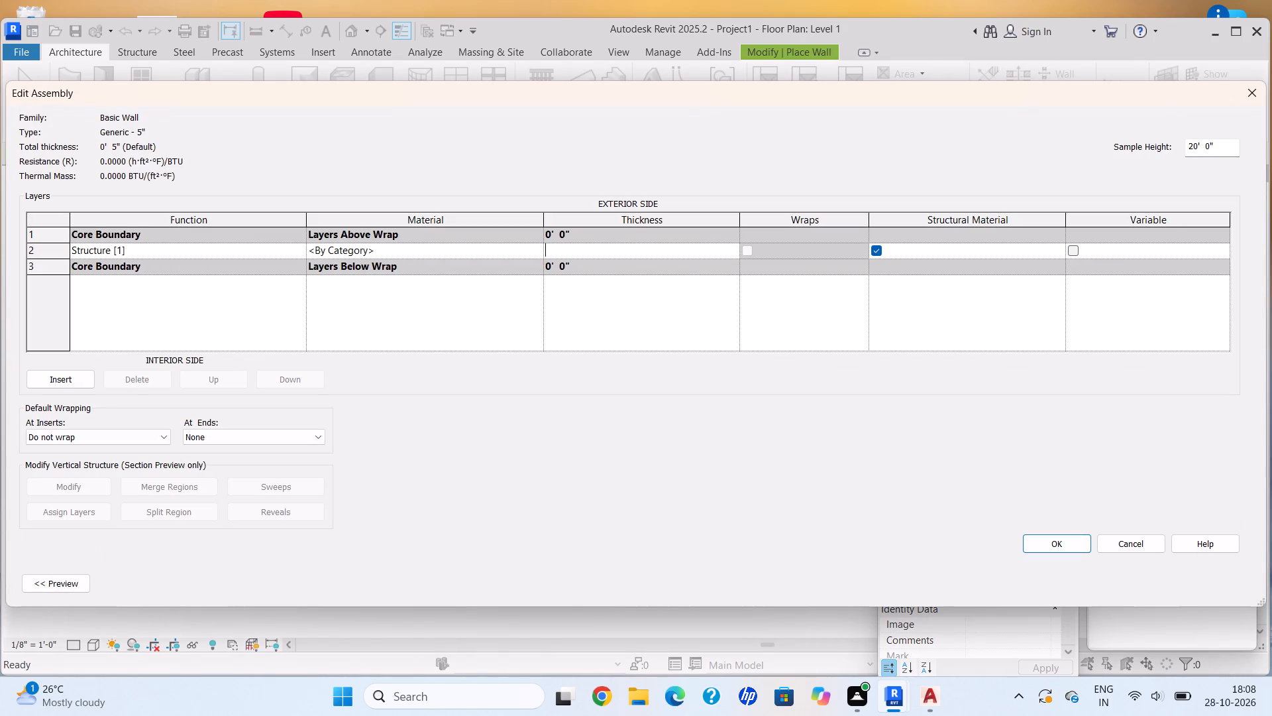
key(4)
text(.5")
key(Return)
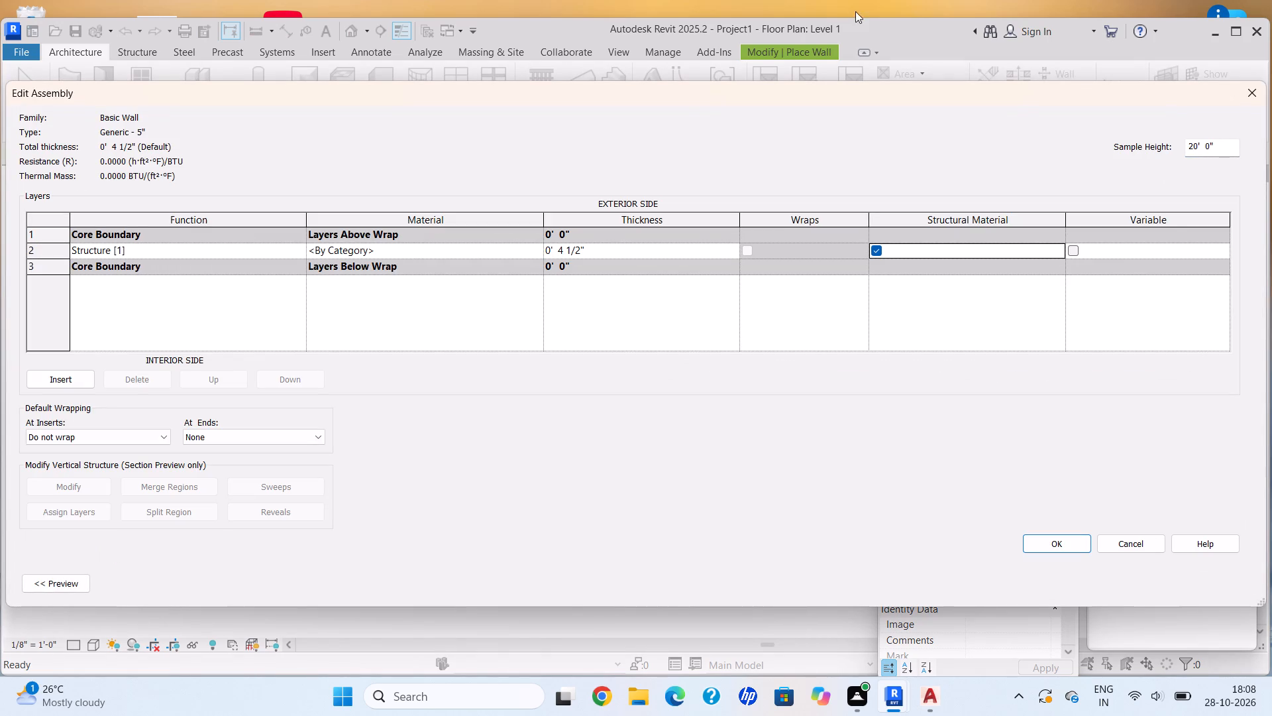
Set the wall assembly's sample height to 10' and apply the type changes.
click(1237, 146)
key(BackSpace)
key(BackSpace)
key(BackSpace)
key(BackSpace)
key(BackSpace)
key(BackSpace)
key(BackSpace)
key(BackSpace)
key(BackSpace)
text(10')
key(Return)
click(1026, 544)
click(1230, 587)
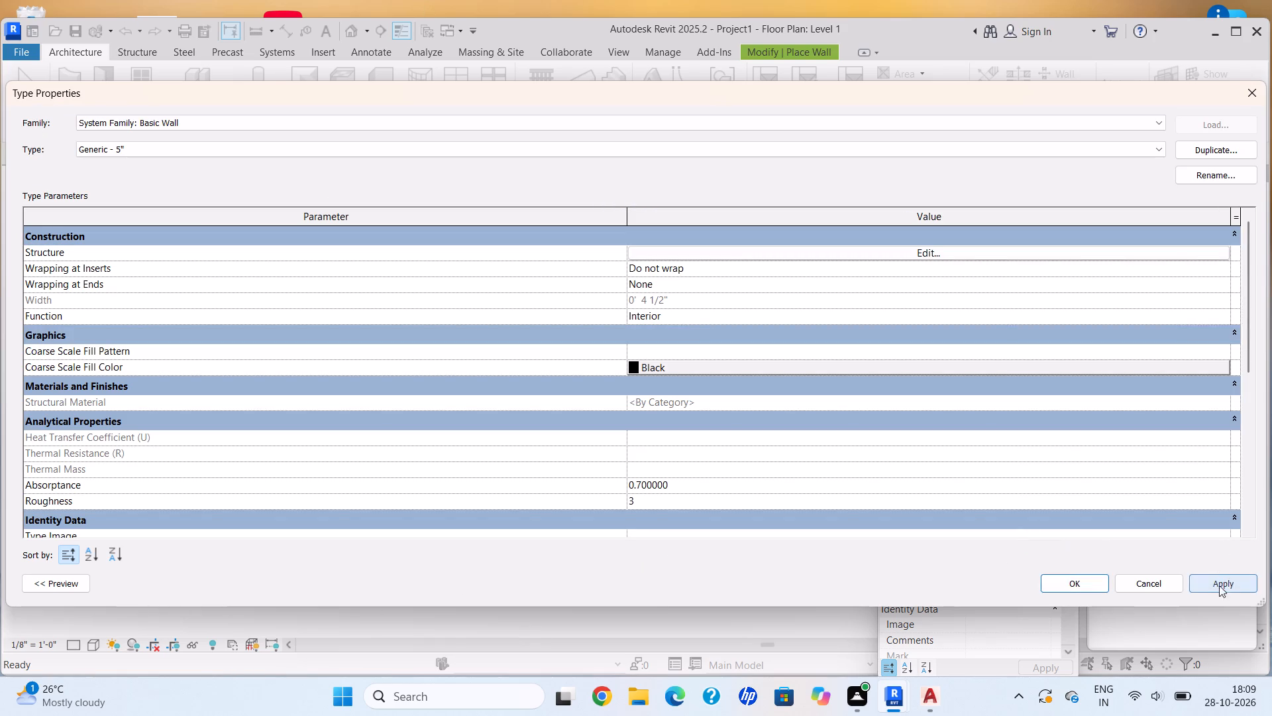
click(1104, 585)
With the location line at Finish Face: Exterior, draw an 18'-6" interior wall from the hall and drawing area junction to bedroom 2's exterior wall.
click(1046, 289)
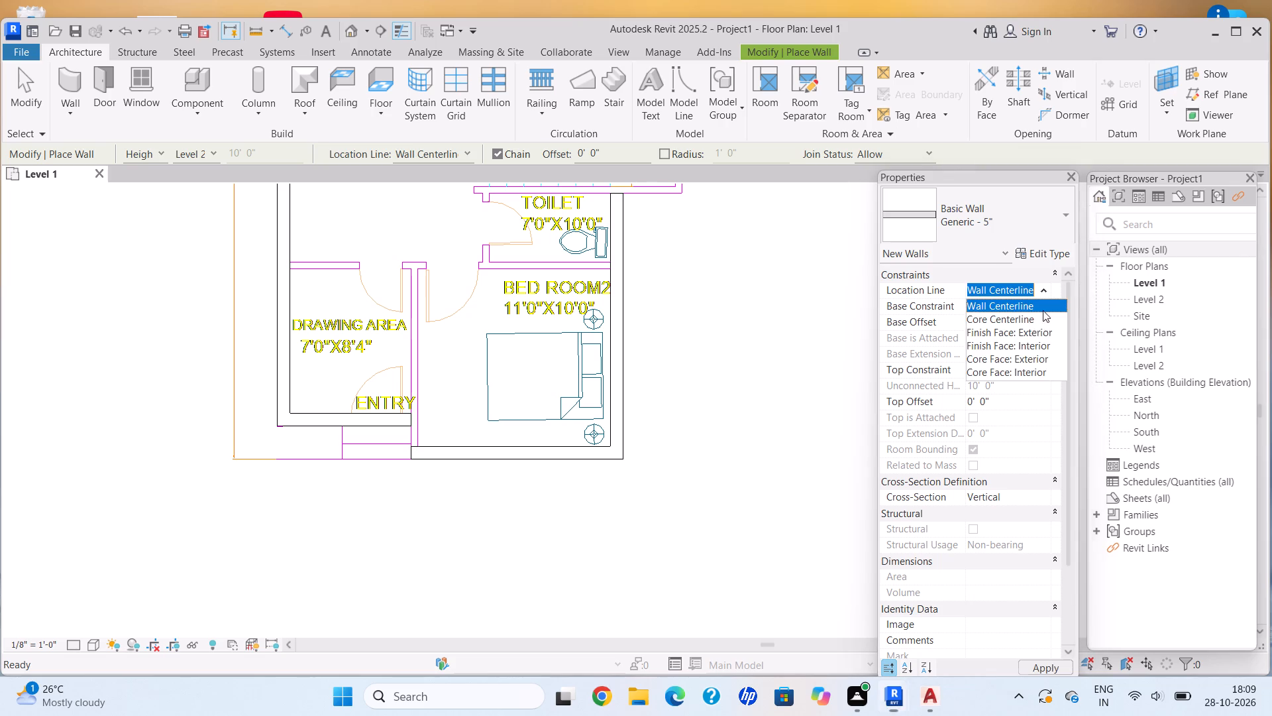
click(1033, 336)
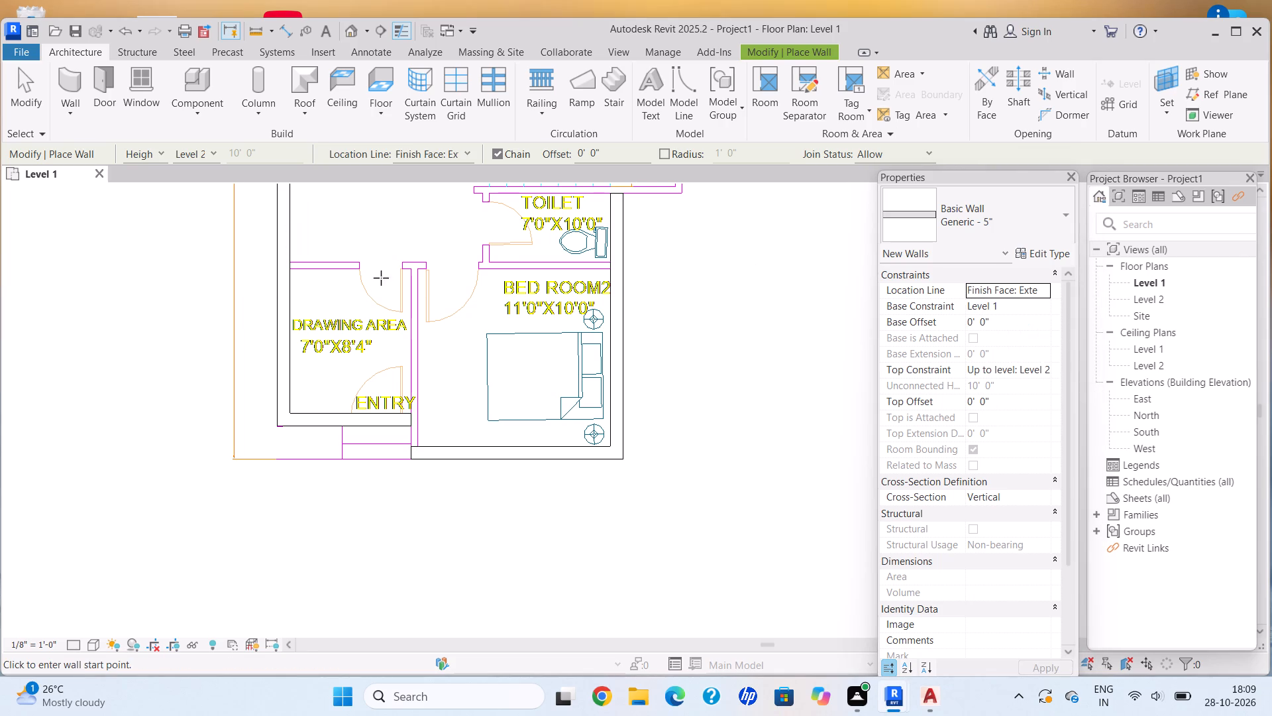
middle_drag(381, 278, 403, 310)
scroll(303, 300, up, 11)
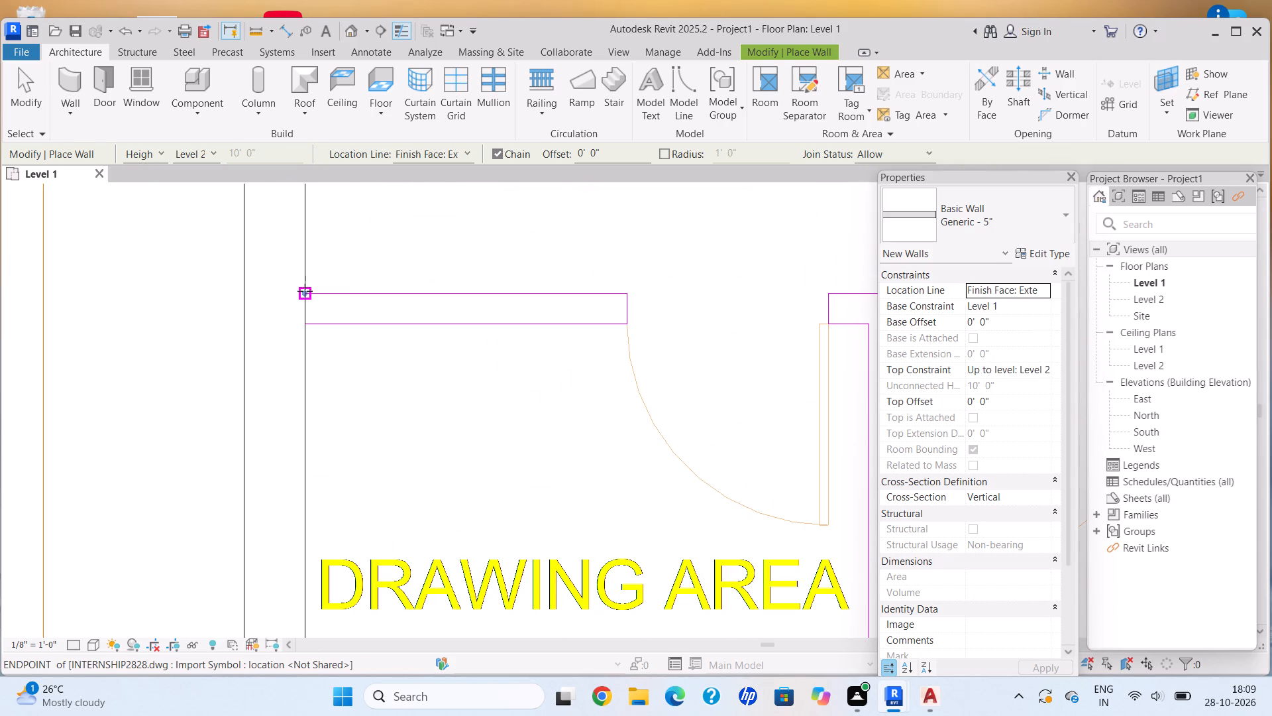
click(305, 291)
middle_drag(613, 276, 468, 294)
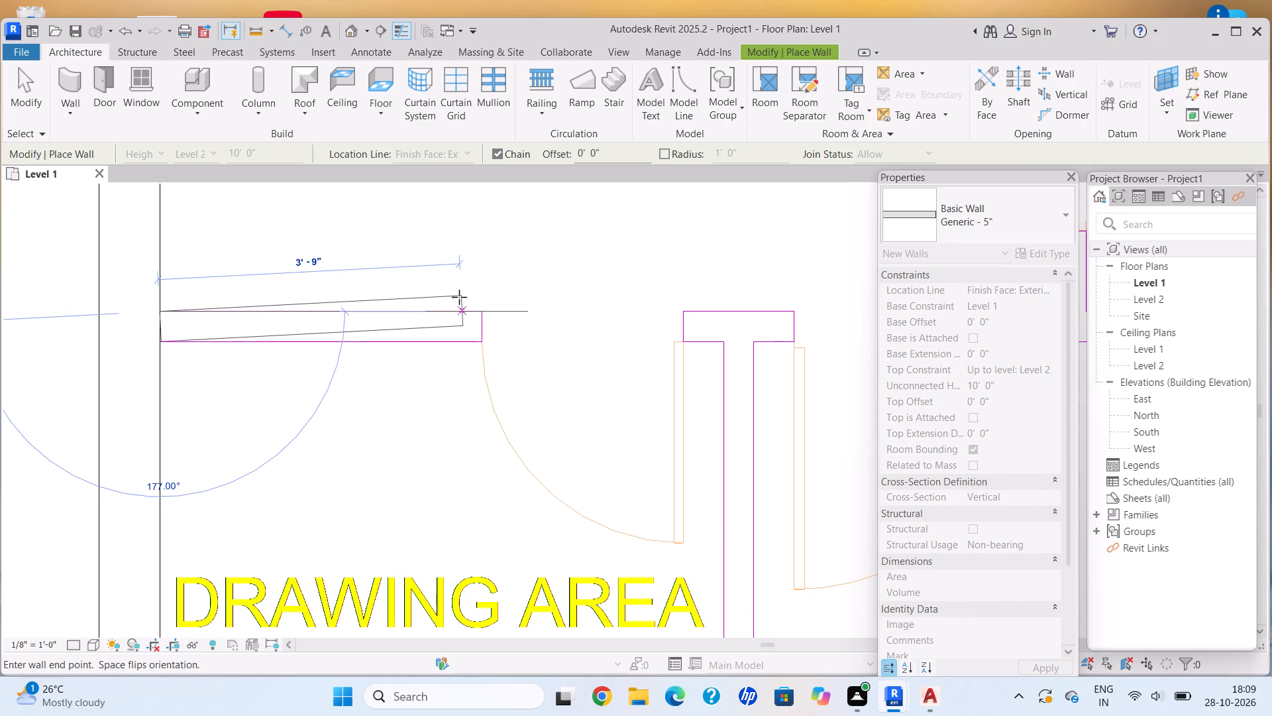
middle_drag(564, 339, 477, 339)
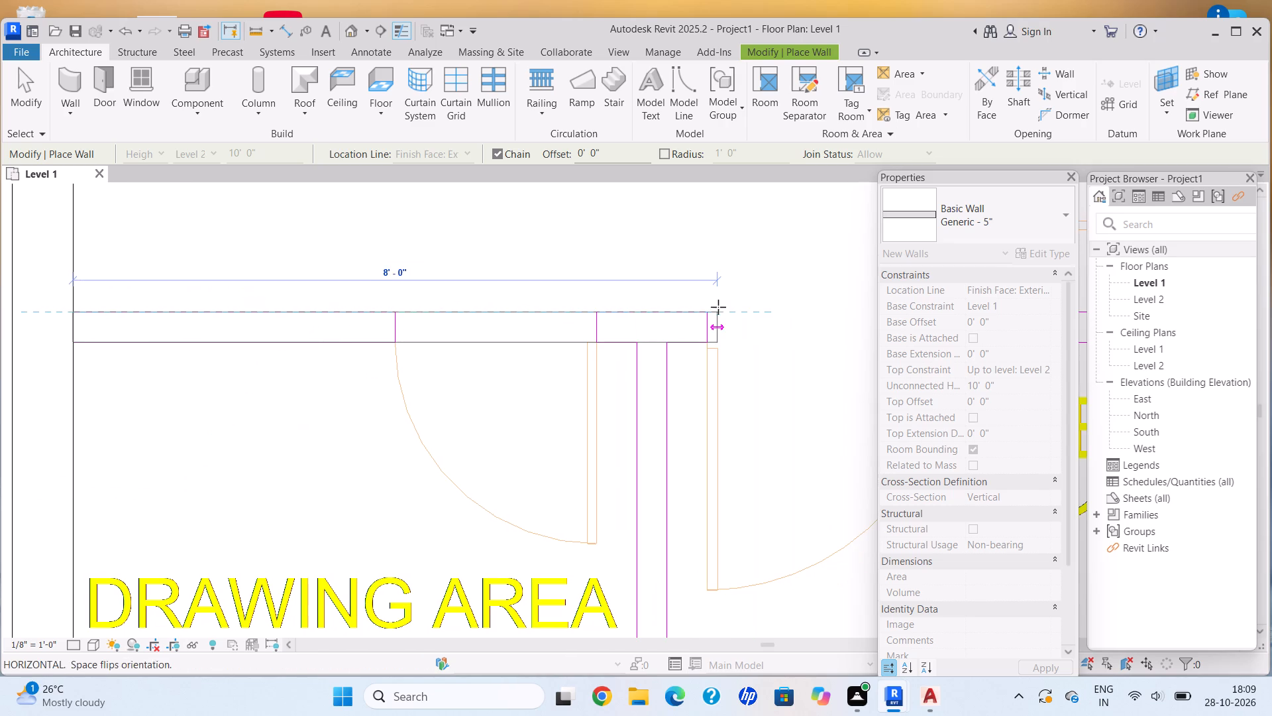
scroll(708, 312, down, 3)
middle_drag(706, 312, 470, 317)
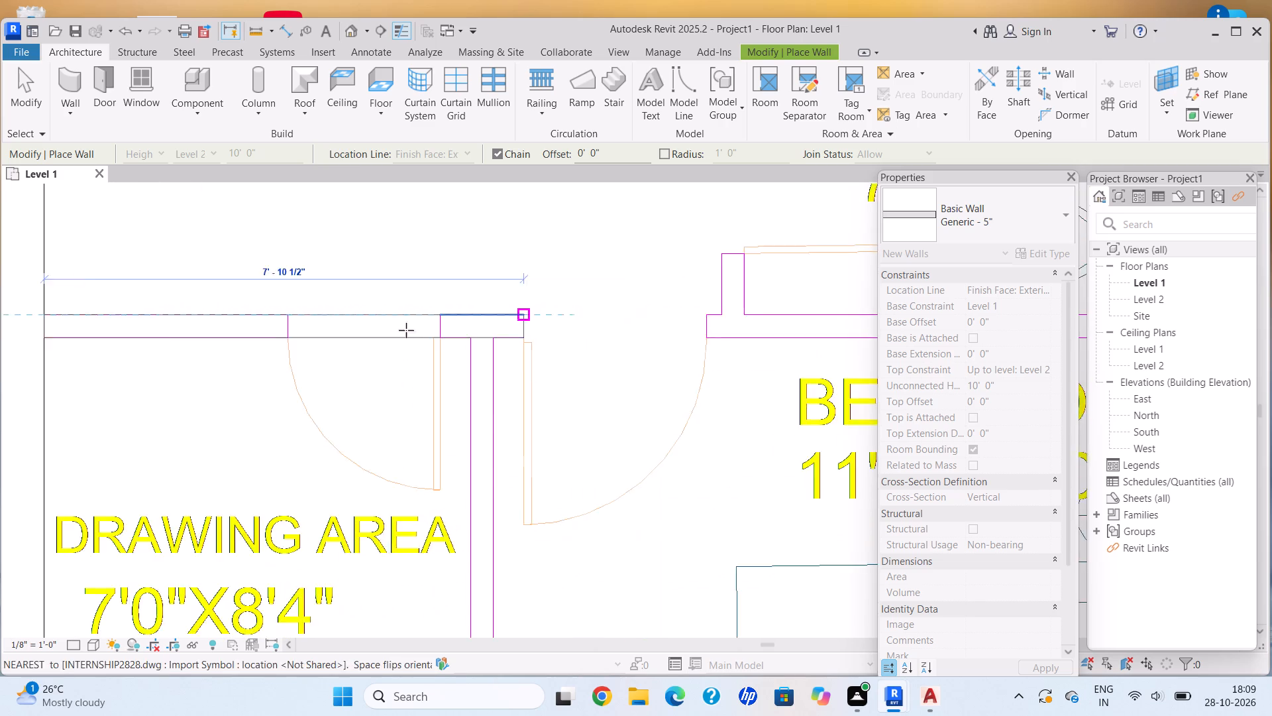
middle_drag(758, 308, 472, 317)
scroll(441, 318, down, 1)
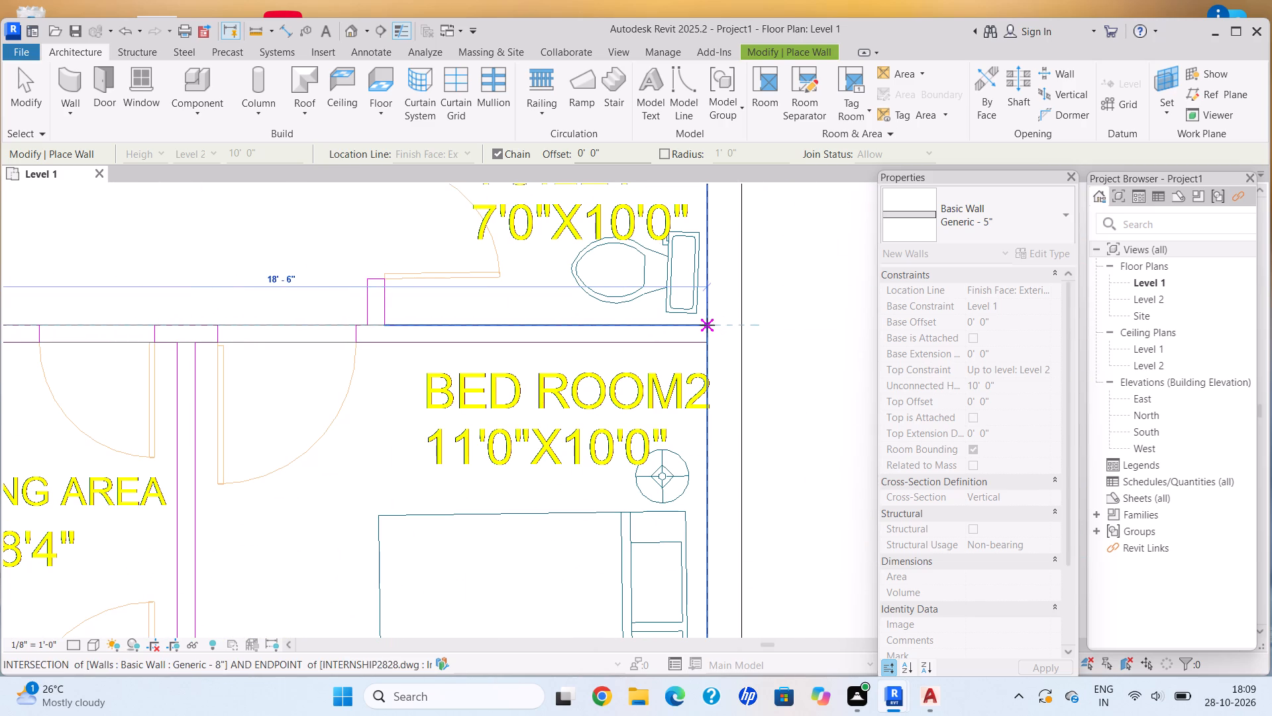
click(706, 325)
key(Escape)
Draw the 4.5" interior wall between the drawing area and bedroom 2, from the hall-side wall to the front exterior wall, and end the chain.
scroll(416, 363, down, 5)
middle_drag(394, 340, 566, 335)
scroll(418, 359, down, 1)
scroll(417, 359, up, 10)
click(547, 314)
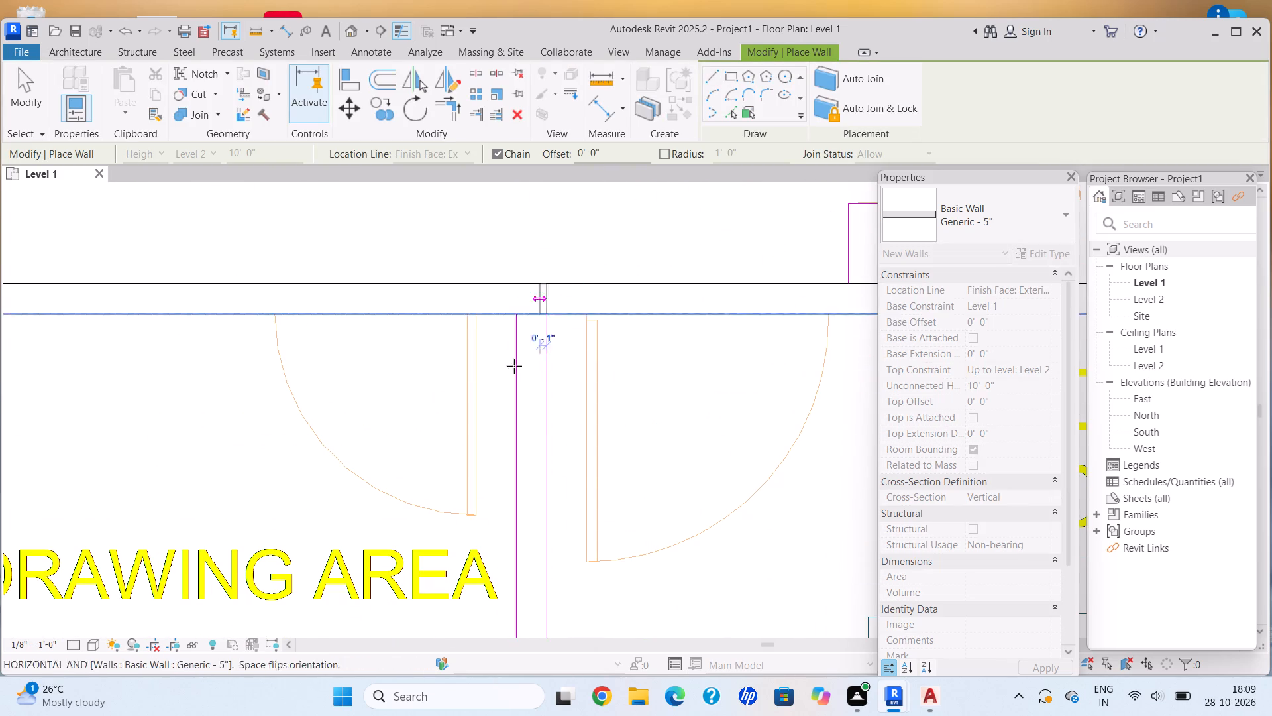
scroll(534, 521, down, 7)
middle_drag(539, 530, 545, 331)
middle_drag(557, 450, 557, 335)
scroll(547, 432, up, 6)
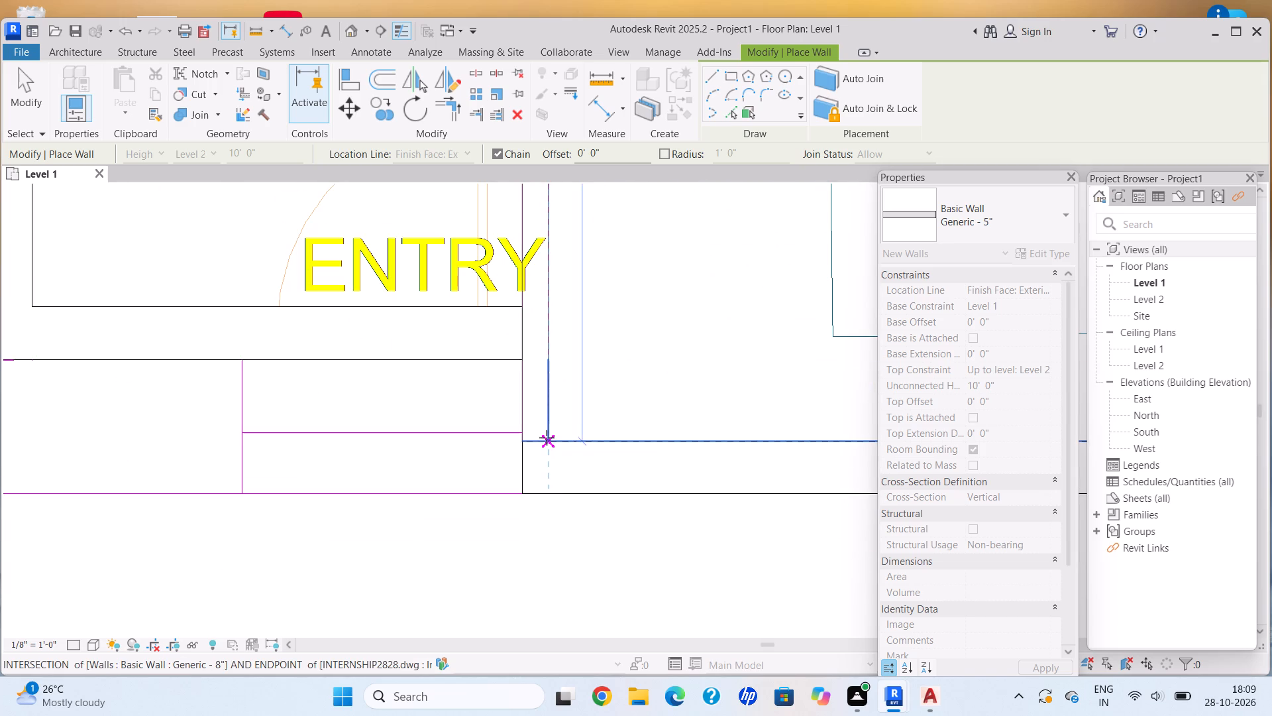
click(547, 441)
key(Escape)
Draw the interior wall between the hall and the 7'0"x10'0" toilet, from bedroom 2's wall to the staircase-side wall line.
scroll(613, 380, down, 7)
middle_drag(618, 345, 552, 534)
middle_drag(623, 333, 602, 466)
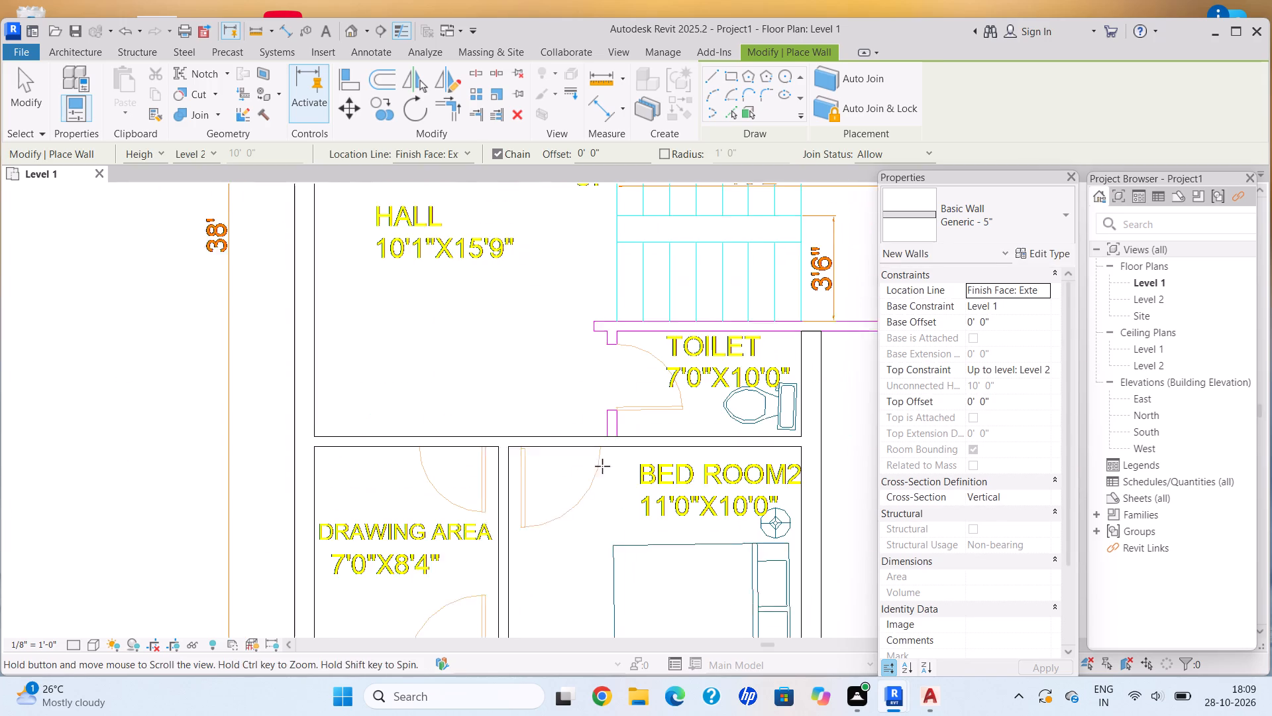
middle_drag(602, 466, 605, 469)
scroll(627, 434, up, 6)
click(578, 454)
middle_drag(587, 274, 566, 404)
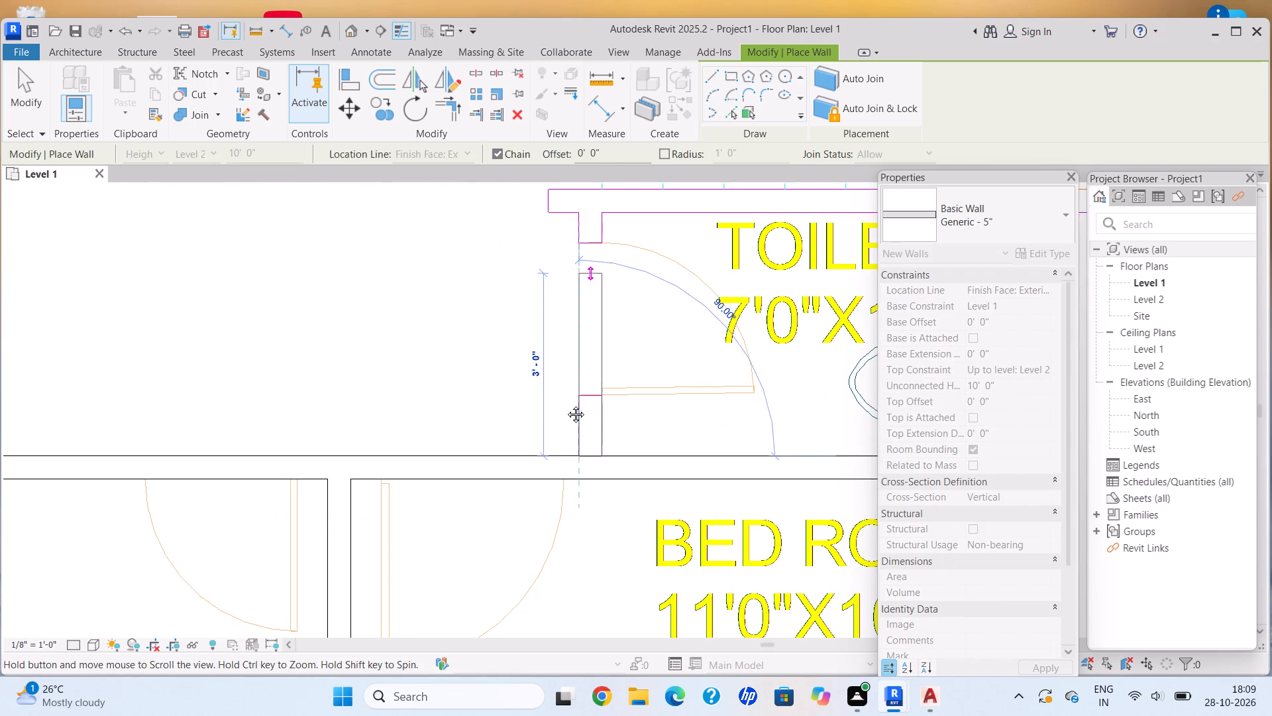
middle_drag(566, 404, 548, 491)
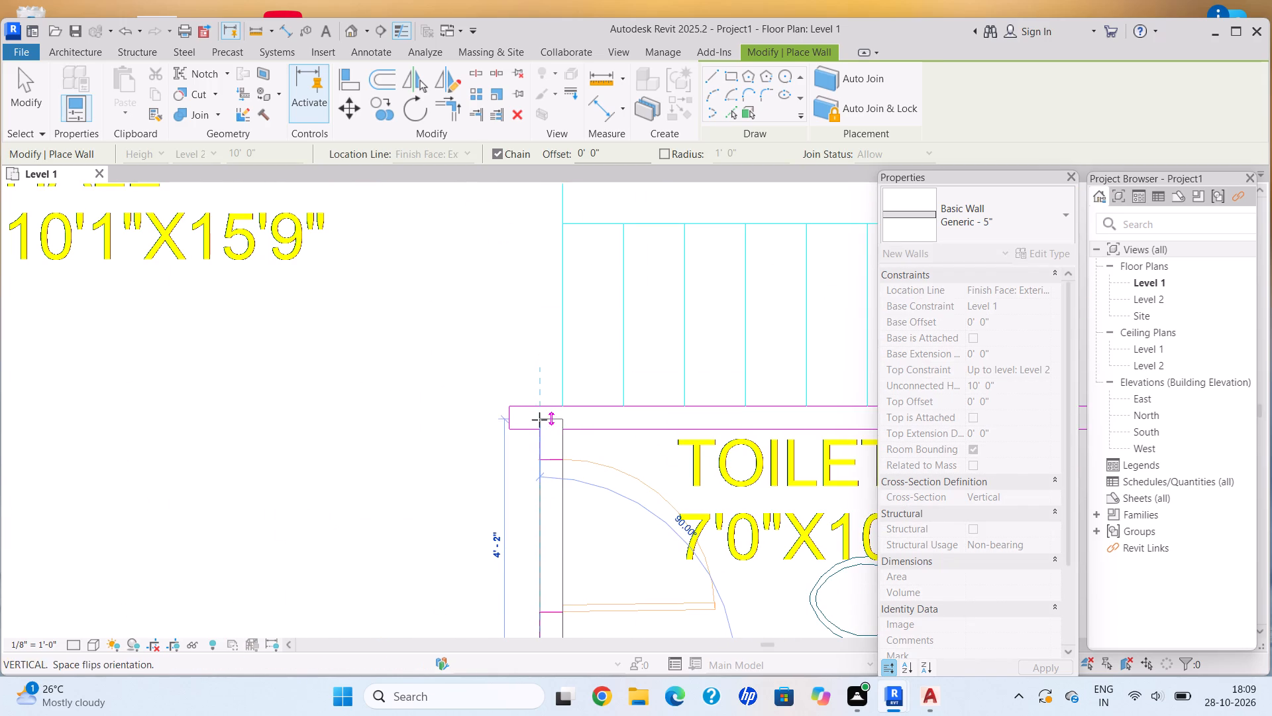
click(538, 429)
key(Escape)
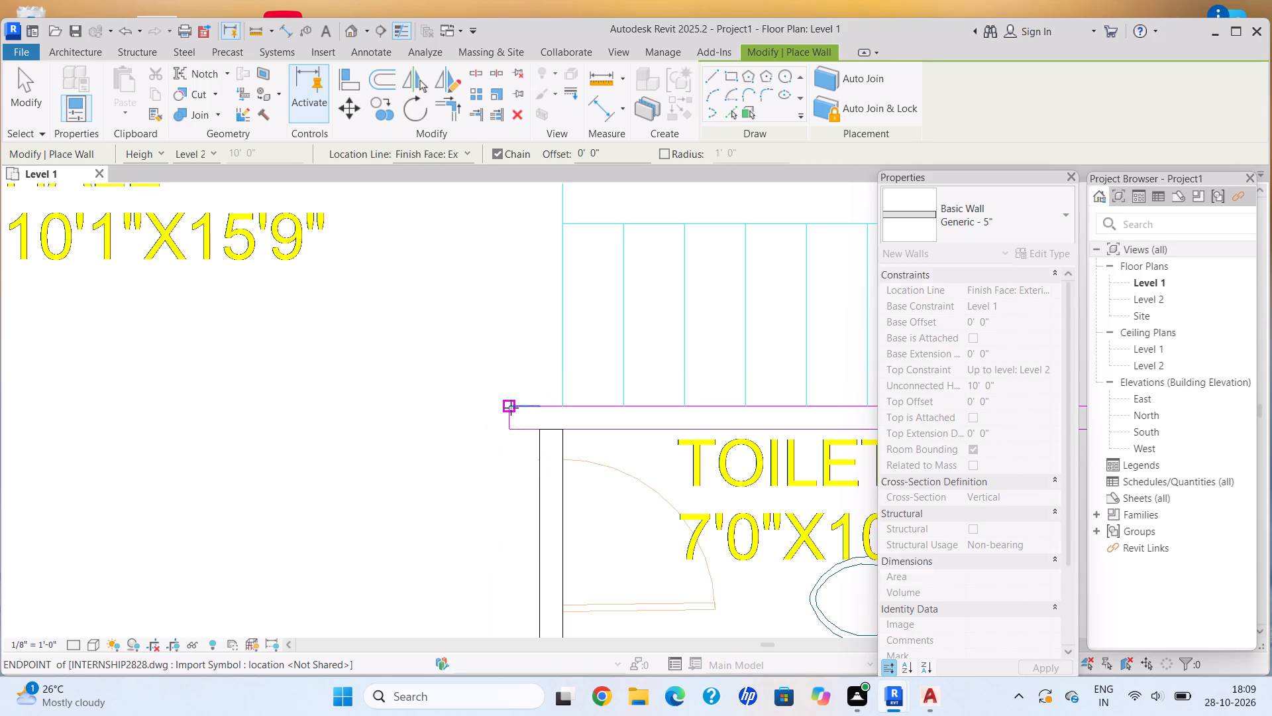
Draw the interior wall between the 7'0"x10'0" toilet and the staircase, from its hall-side end to the staircase's outer corner.
click(511, 407)
middle_drag(743, 402, 351, 414)
middle_drag(770, 431, 454, 429)
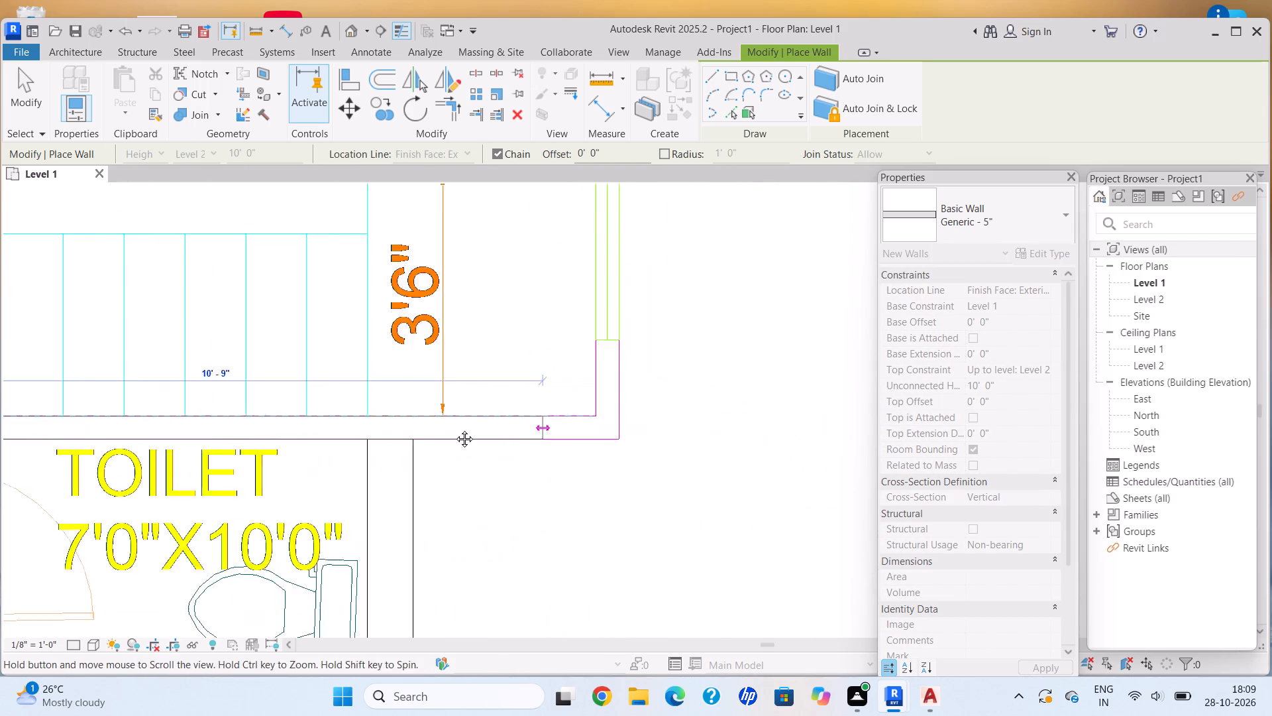
middle_drag(454, 429, 442, 429)
click(521, 413)
key(Escape)
Draw the interior wall separating the kitchen and bedroom from the hall and 7'0"x4'0" toilet, spanning between the two exterior walls.
scroll(429, 376, down, 2)
middle_drag(418, 377, 445, 396)
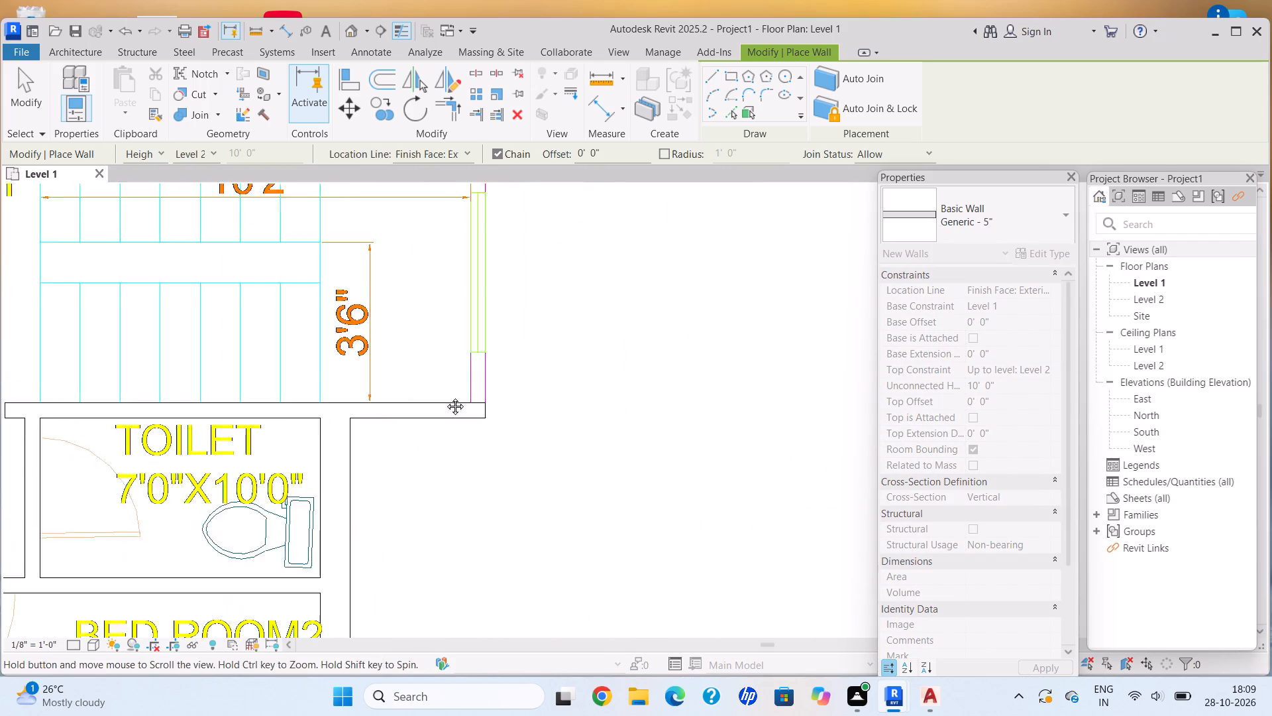
middle_drag(445, 396, 628, 442)
scroll(445, 396, down, 2)
scroll(242, 431, down, 3)
middle_drag(243, 431, 489, 431)
middle_drag(409, 375, 397, 498)
scroll(513, 381, up, 4)
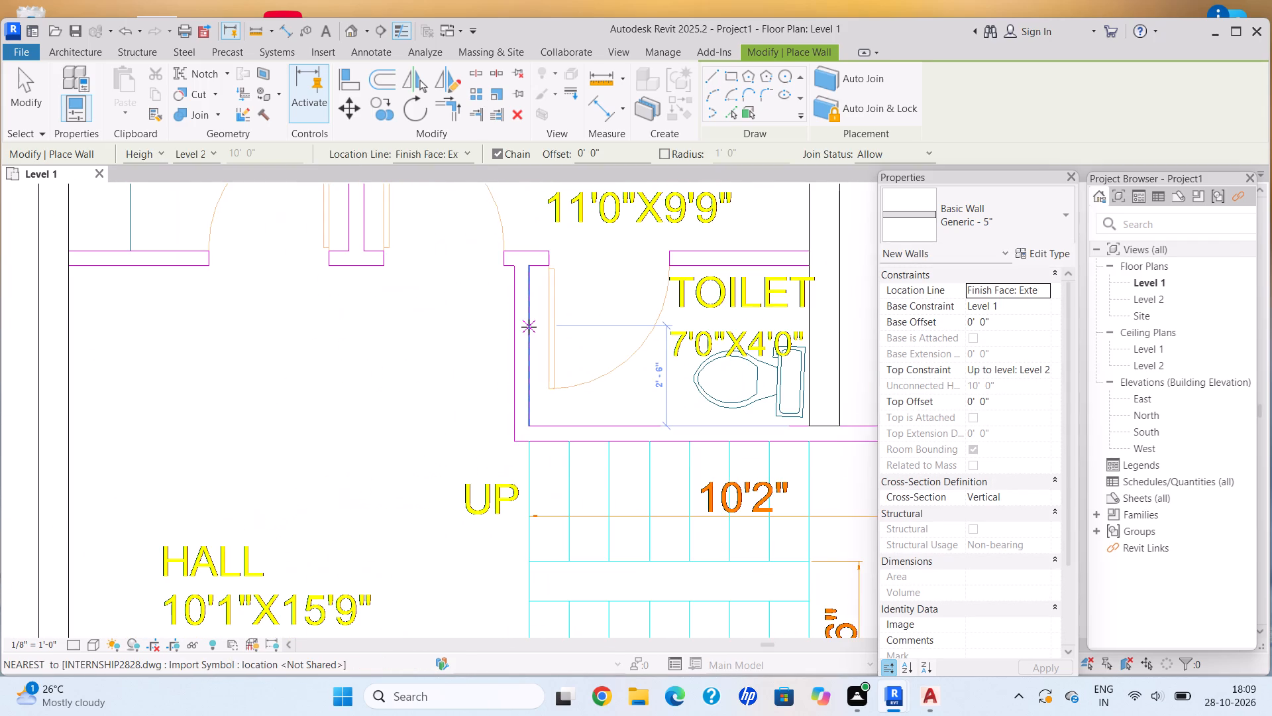
scroll(315, 376, down, 2)
middle_drag(277, 385, 358, 511)
scroll(201, 400, up, 9)
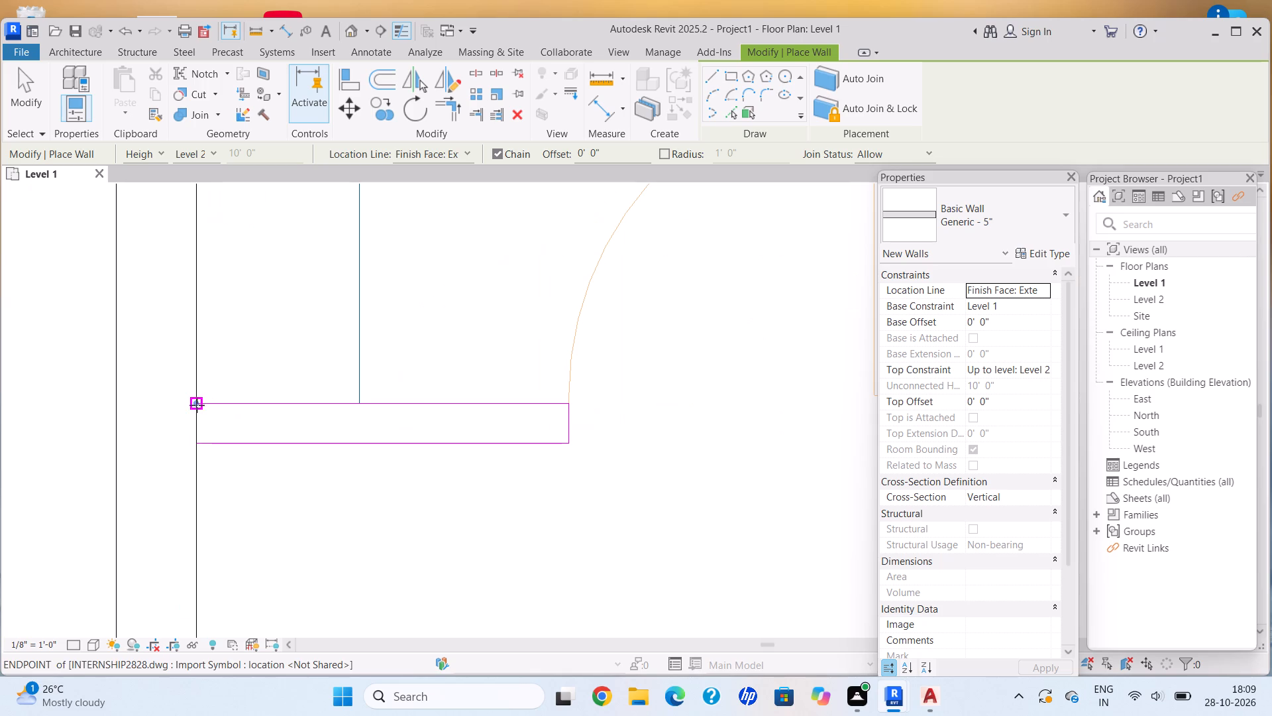
click(197, 403)
middle_drag(687, 377, 211, 400)
scroll(507, 429, down, 3)
middle_drag(524, 426, 284, 421)
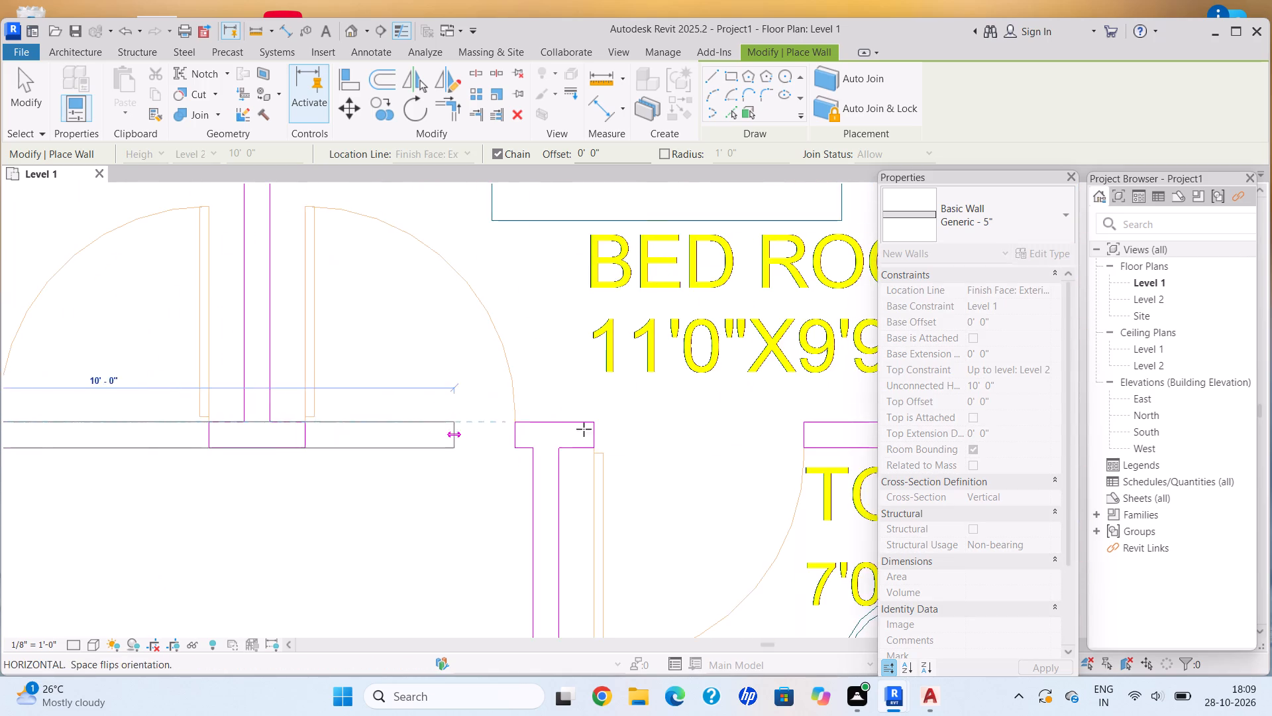
middle_drag(584, 427, 284, 419)
middle_drag(696, 416, 584, 414)
scroll(607, 414, up, 4)
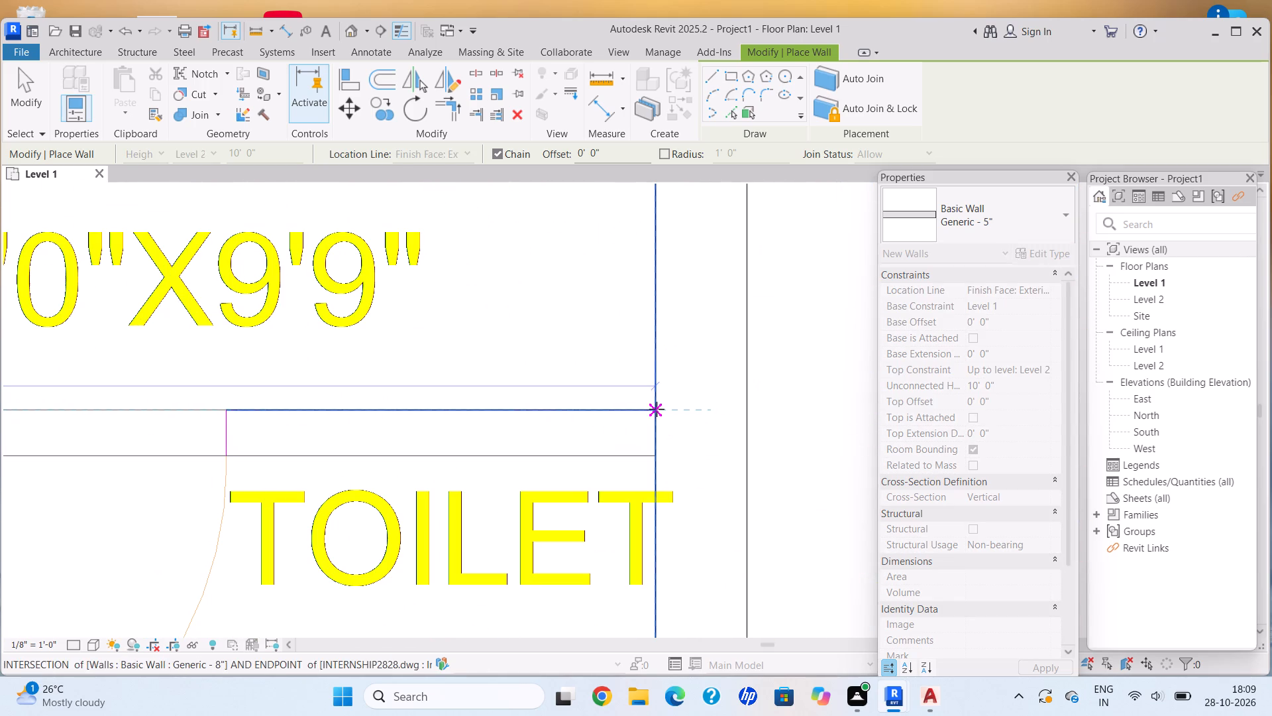
click(656, 409)
key(Escape)
Draw a 4'-4 1/2" interior wall along the hall side of the 7'0"x4'0" toilet, from the bedroom wall to the staircase corner.
scroll(403, 501, down, 8)
middle_drag(403, 501, 519, 407)
middle_drag(359, 431, 441, 406)
scroll(409, 368, up, 4)
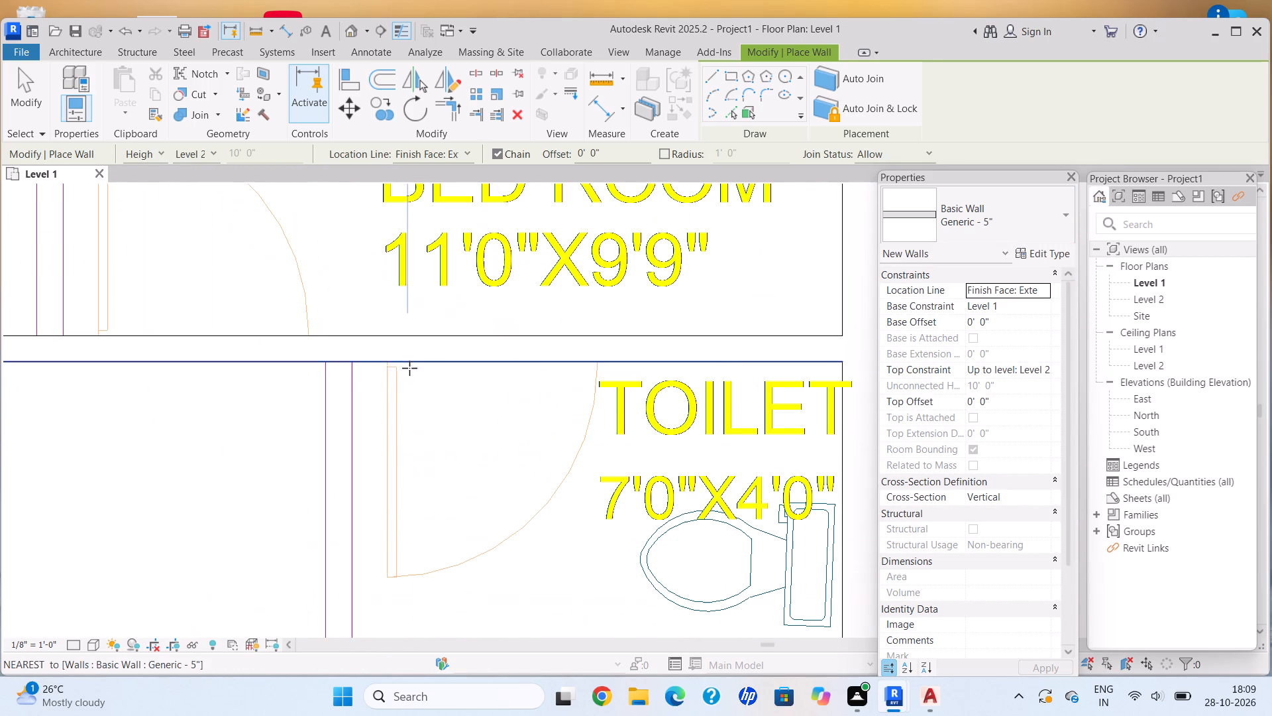
click(353, 364)
scroll(346, 518, down, 6)
middle_drag(346, 518, 364, 410)
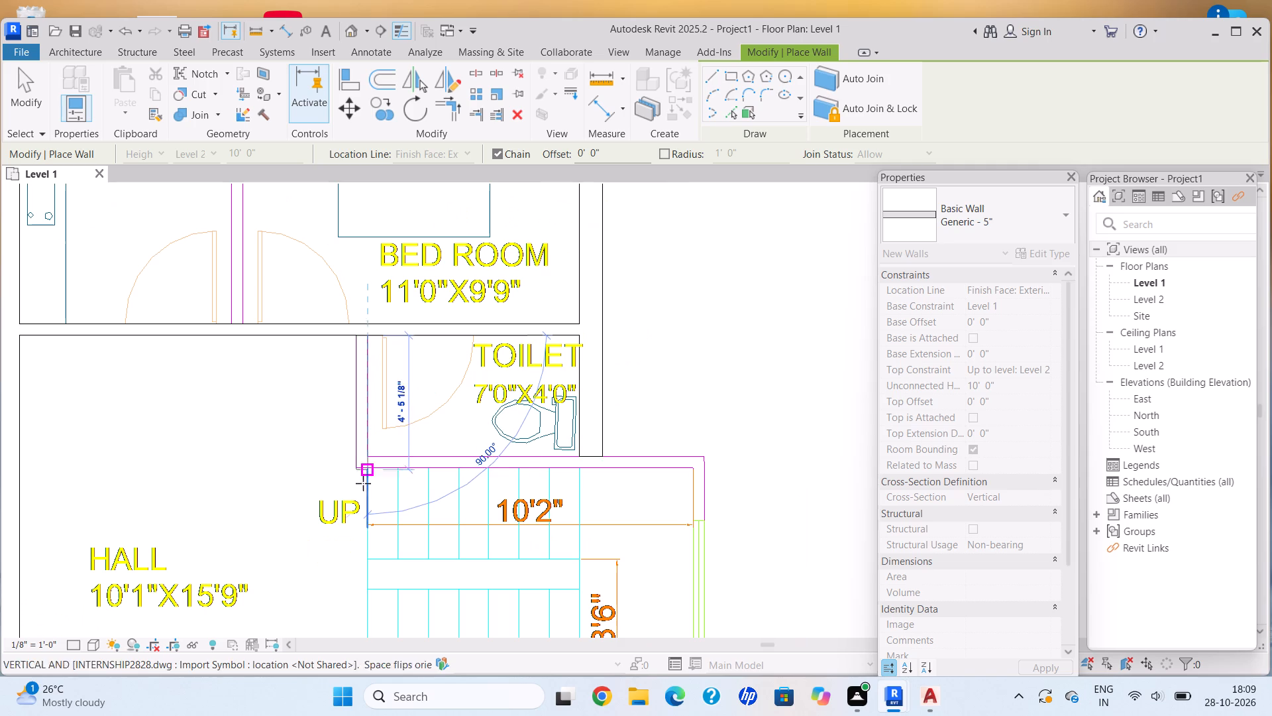
middle_drag(370, 488, 369, 433)
scroll(369, 425, up, 5)
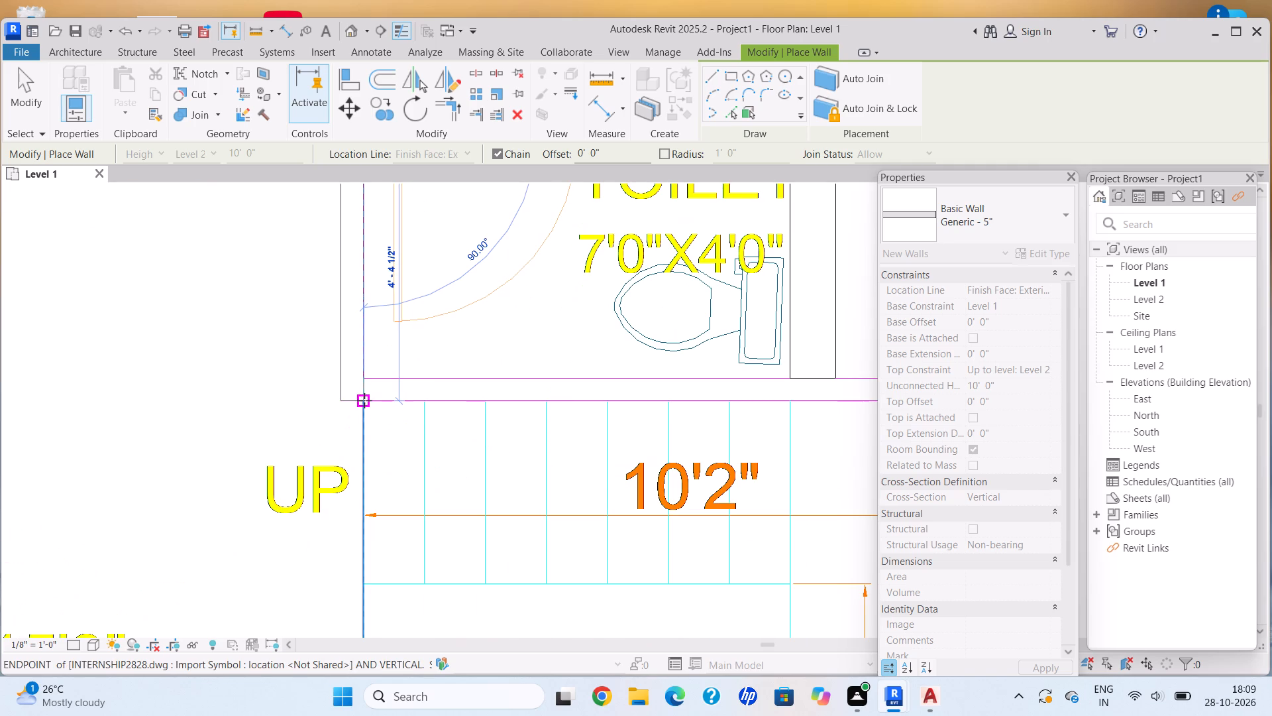
click(364, 402)
Continue the chain with a flipped 11'-3 3/4" wall between the 7'0"x4'0" toilet and the staircase, out to the staircase's outer corner.
middle_drag(542, 404, 340, 396)
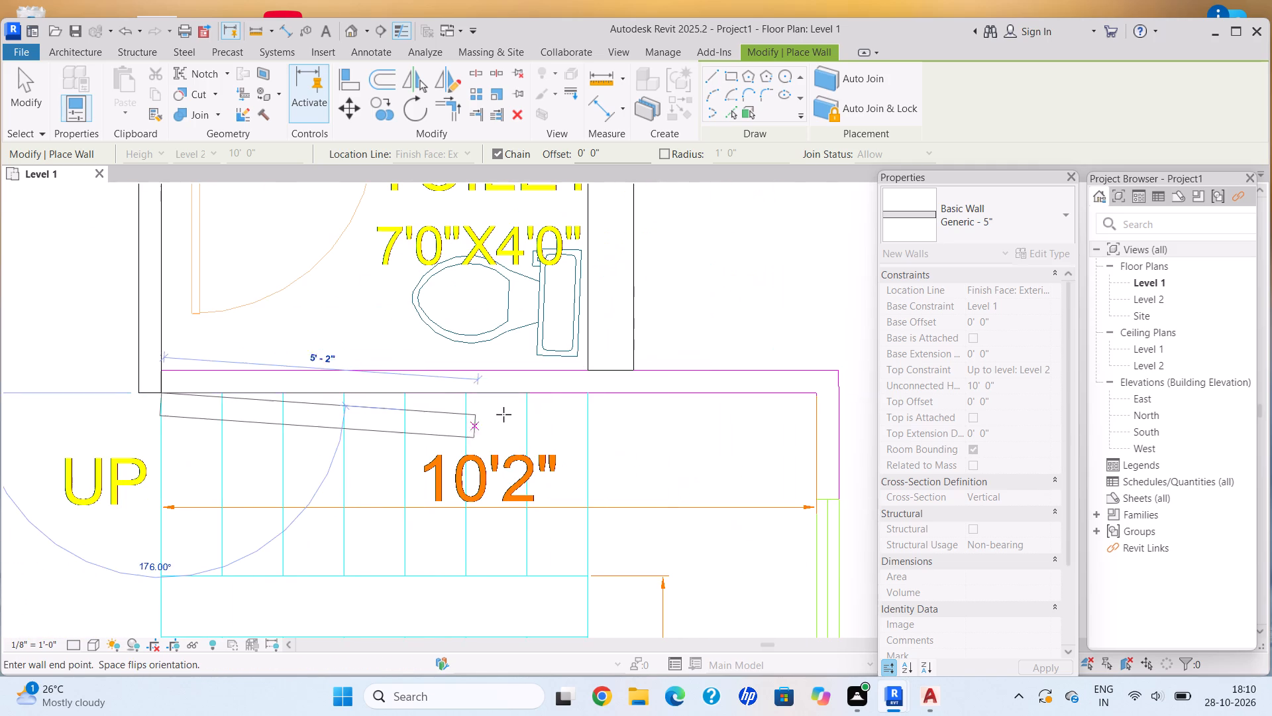
key(space)
middle_drag(696, 414, 505, 414)
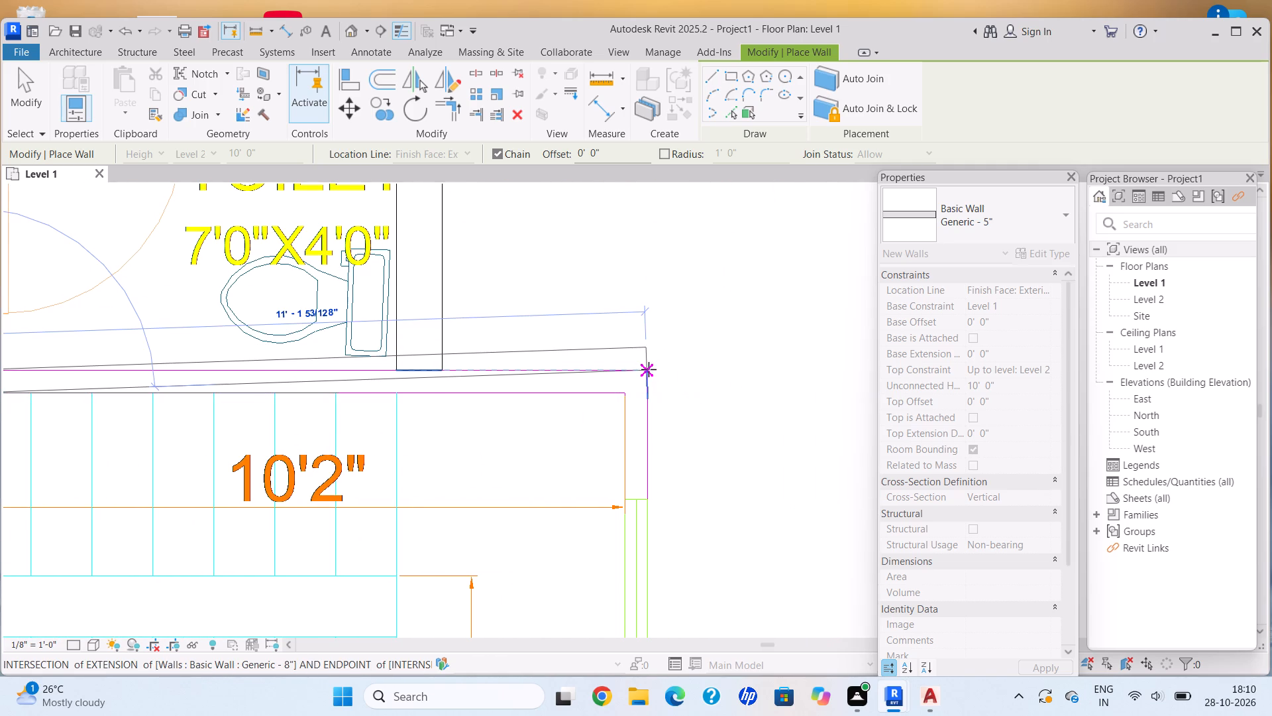
scroll(611, 379, up, 1)
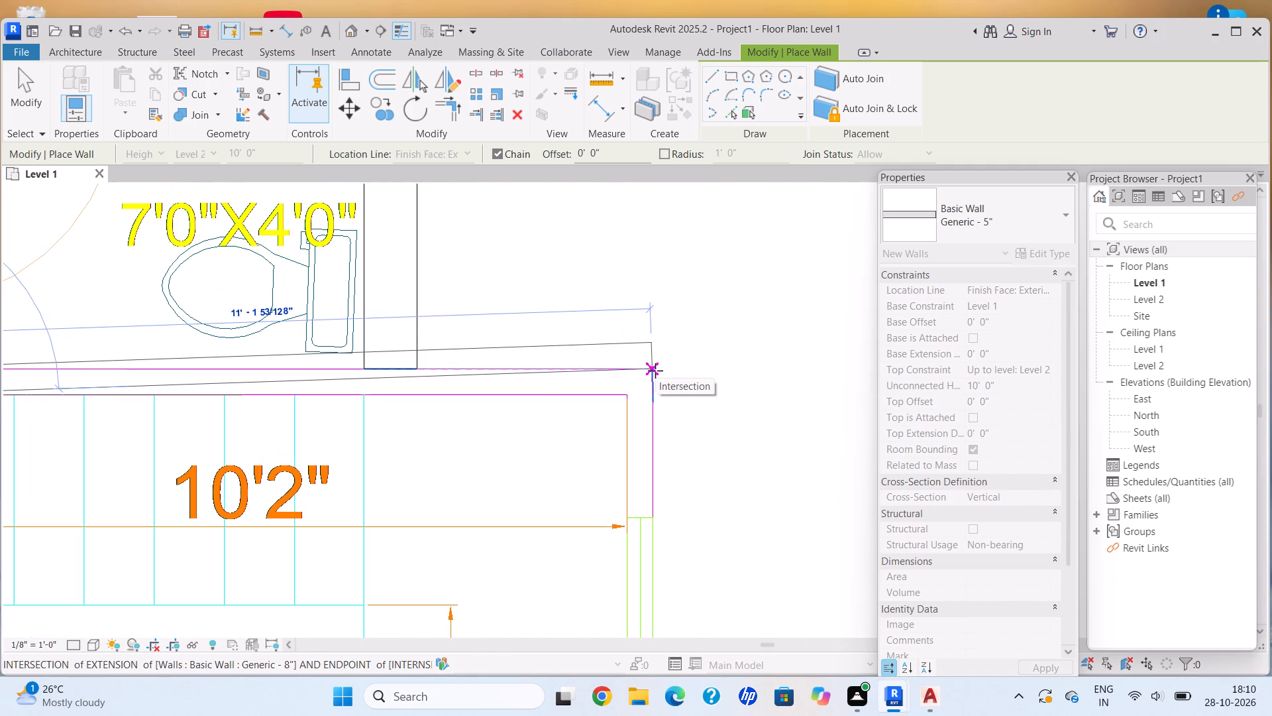
click(655, 396)
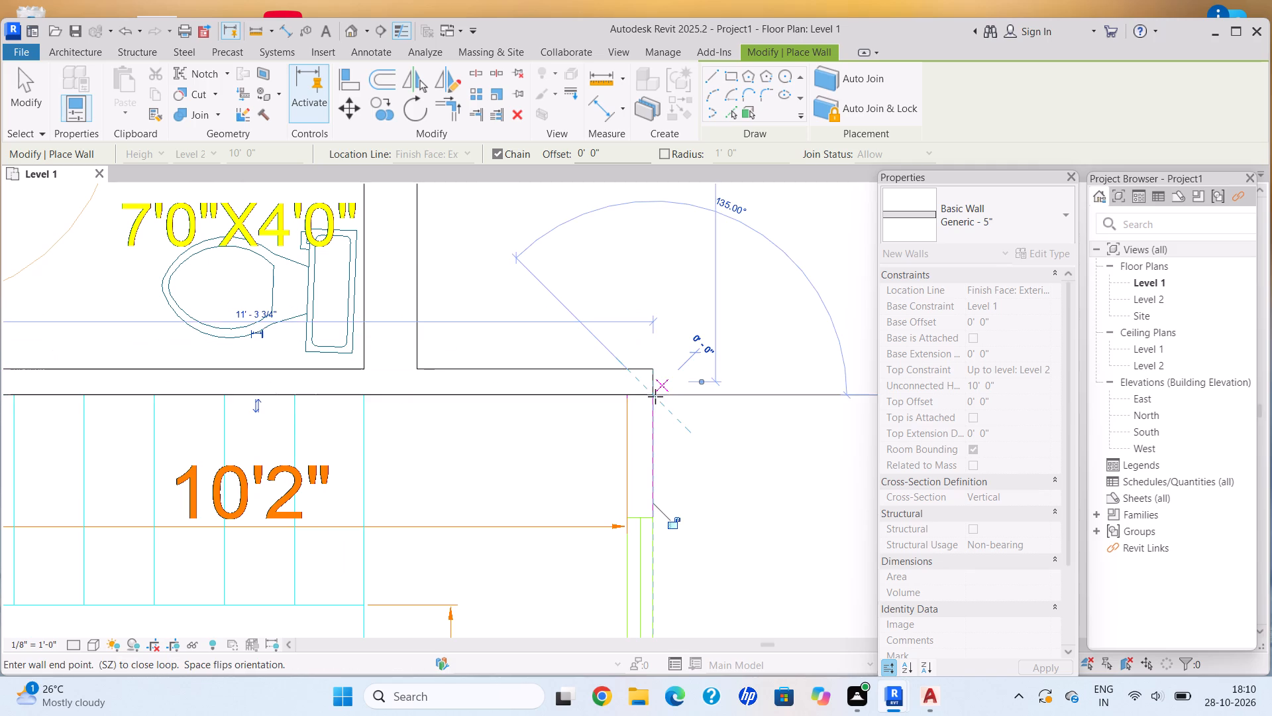
Continue the chain along the staircase's window side to the wall beside the 7'0"x10'0" toilet, and end the chain.
scroll(592, 489, down, 7)
middle_drag(592, 489, 604, 392)
middle_drag(637, 550, 632, 434)
scroll(625, 440, up, 5)
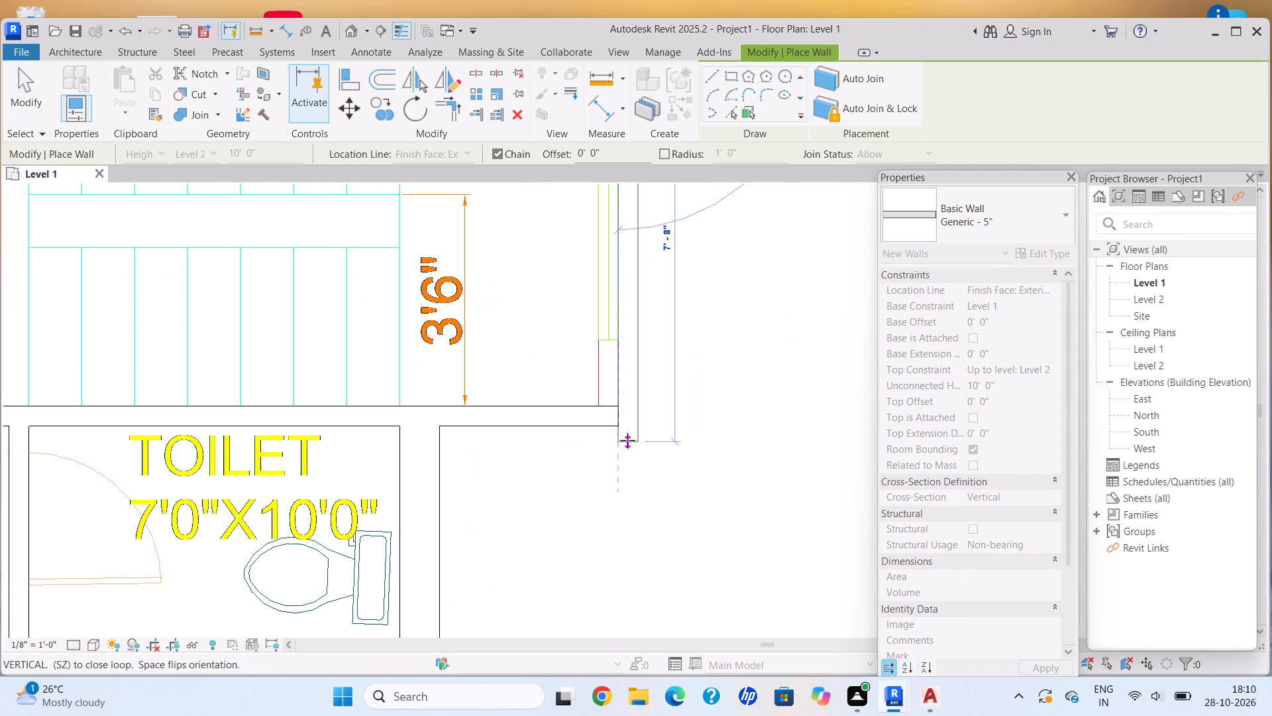
scroll(615, 412, up, 5)
click(620, 402)
key(Escape)
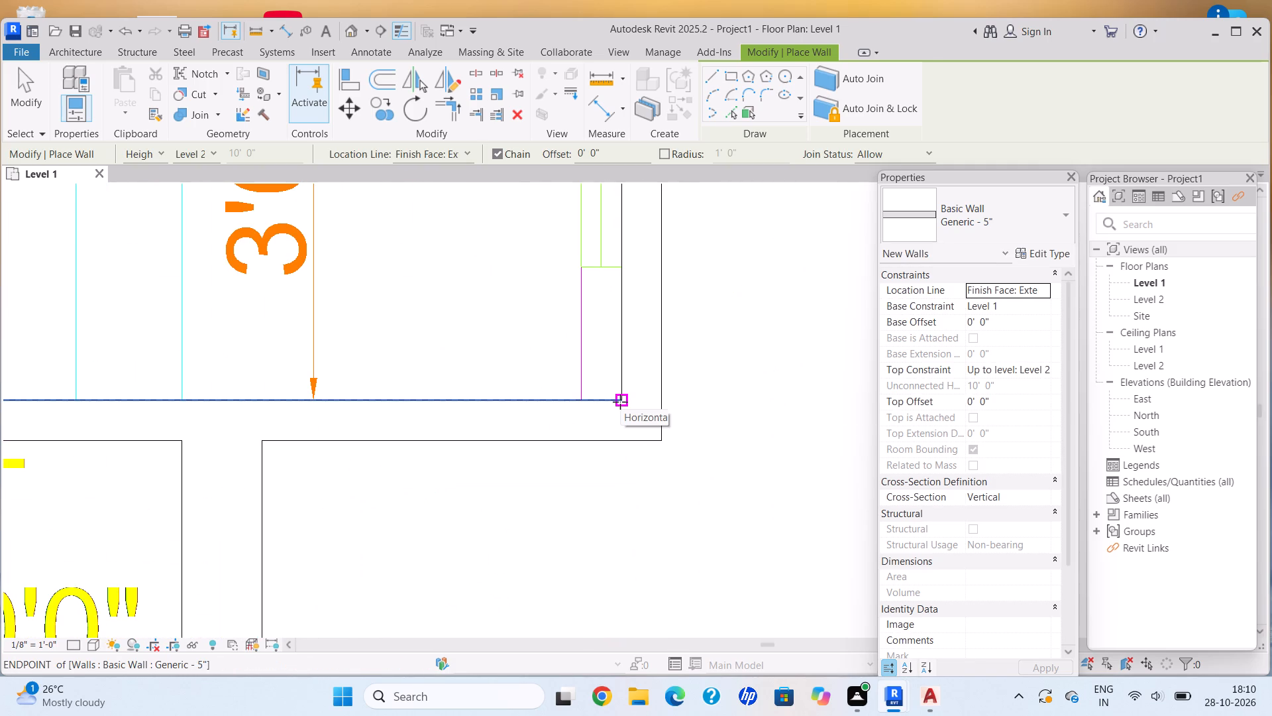
Draw the interior wall between the kitchen and bedroom, from the rear exterior wall to the hall-side wall, and end the chain.
scroll(649, 272, down, 8)
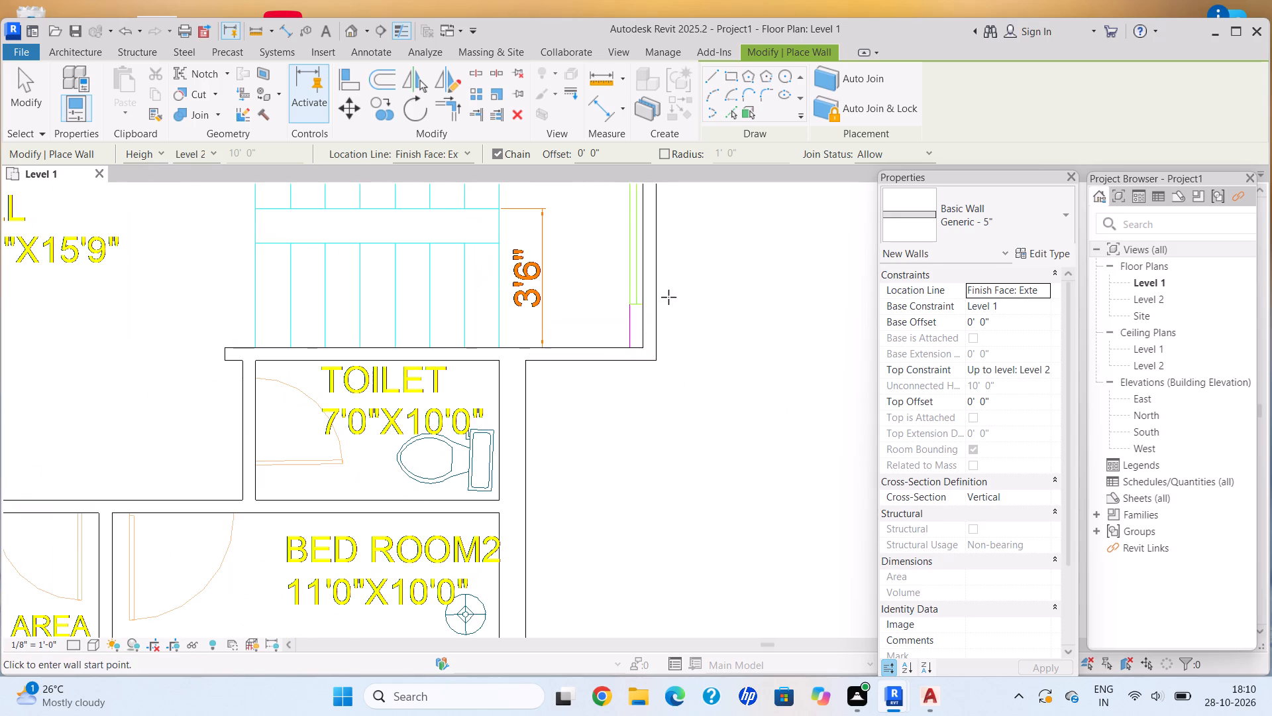
middle_drag(664, 293, 671, 382)
scroll(677, 394, down, 7)
middle_drag(651, 371, 628, 398)
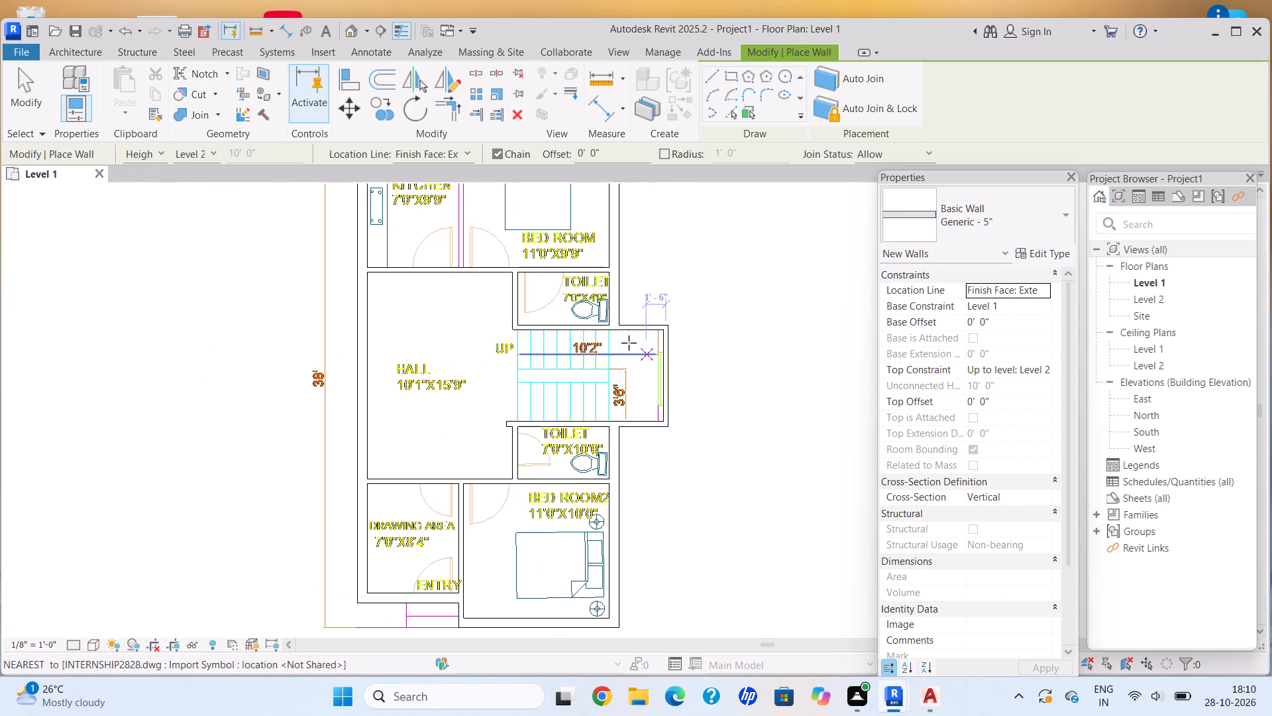
scroll(628, 343, down, 1)
middle_drag(627, 351, 639, 435)
scroll(494, 329, up, 14)
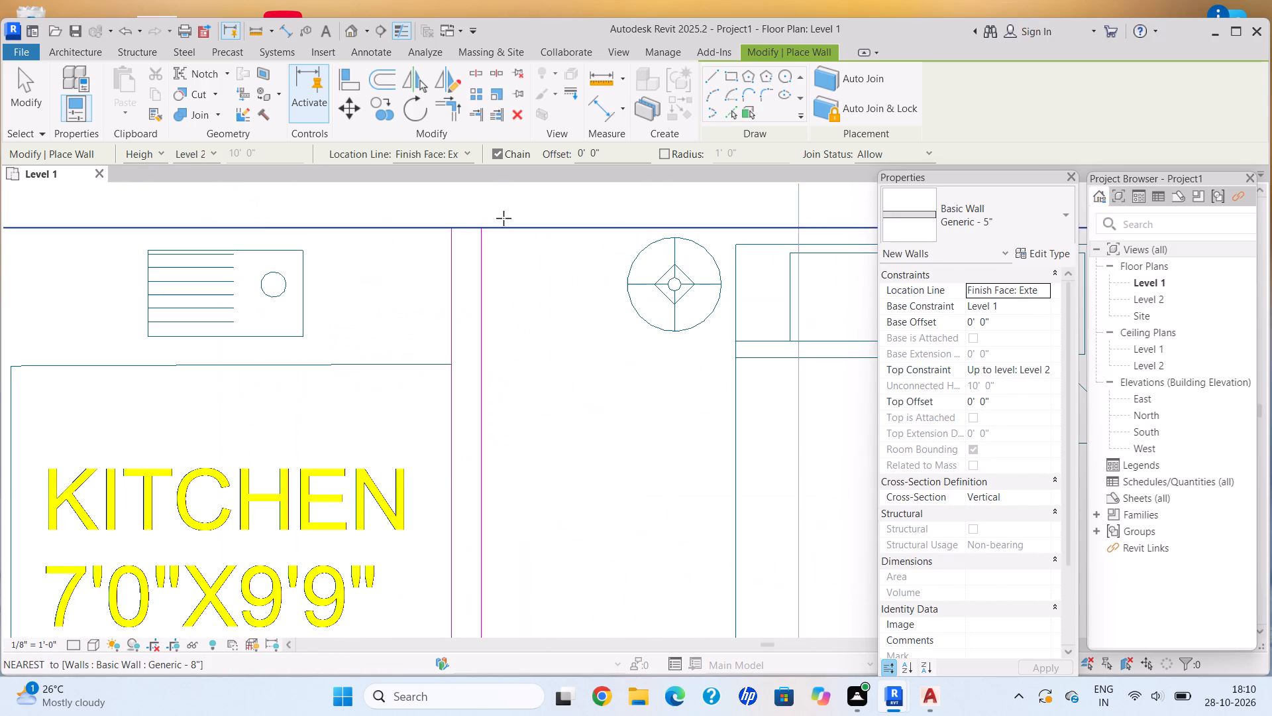
click(482, 229)
scroll(480, 411, down, 5)
middle_drag(482, 417, 521, 243)
middle_drag(523, 457, 525, 412)
scroll(525, 412, down, 1)
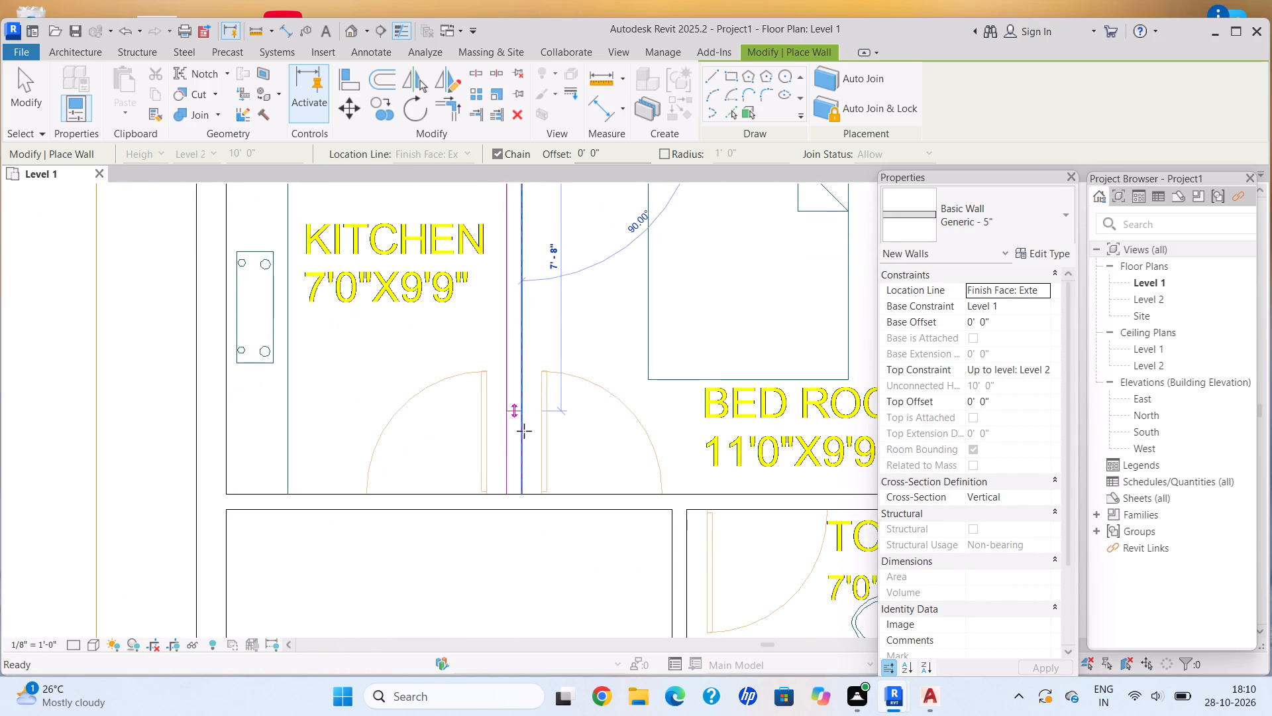
scroll(537, 498, up, 5)
click(507, 473)
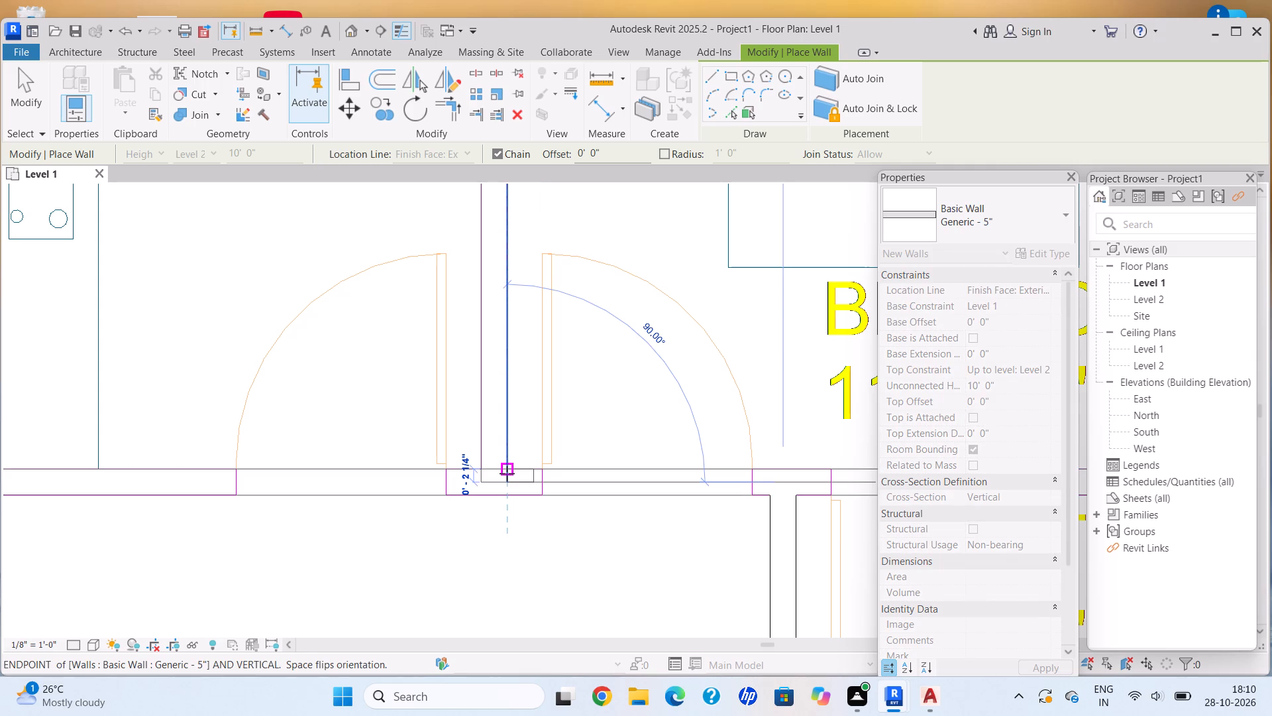
key(Escape)
Place a Single-Flush 36" x 84" door in the kitchen's hall-side wall, swinging into the kitchen over the traced door.
scroll(509, 473, down, 14)
middle_drag(540, 495, 447, 446)
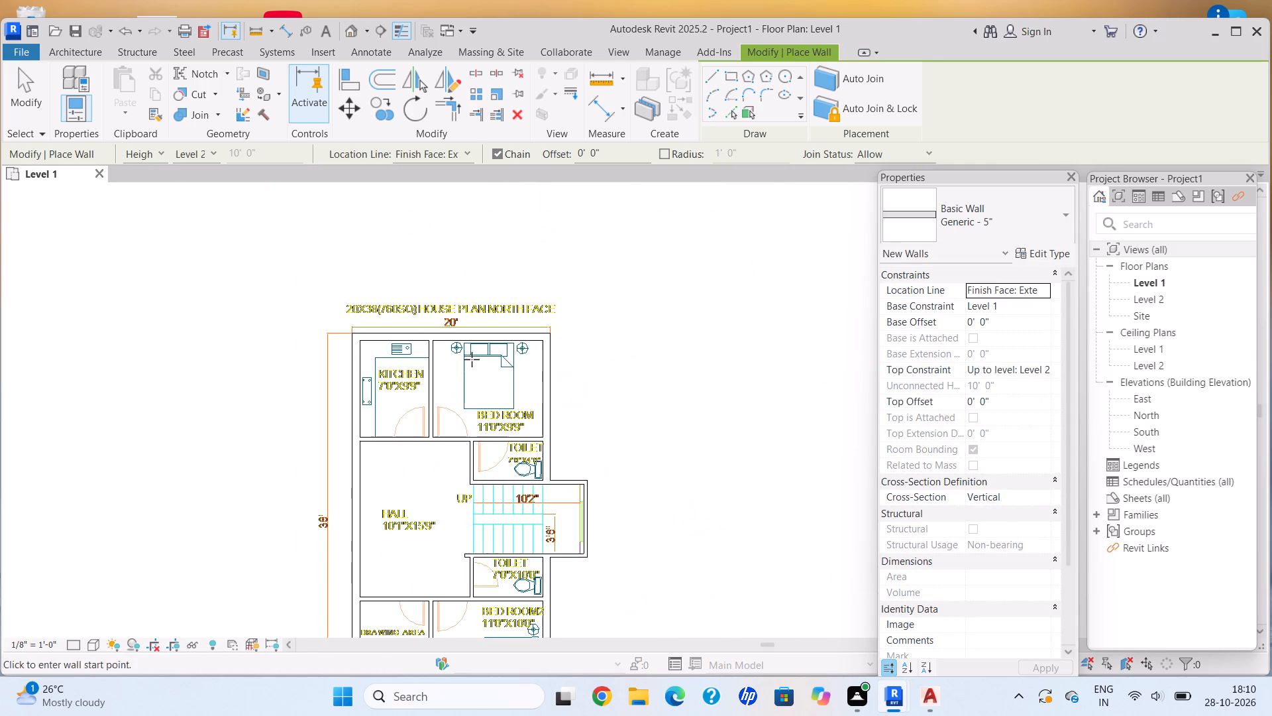
click(56, 44)
click(93, 55)
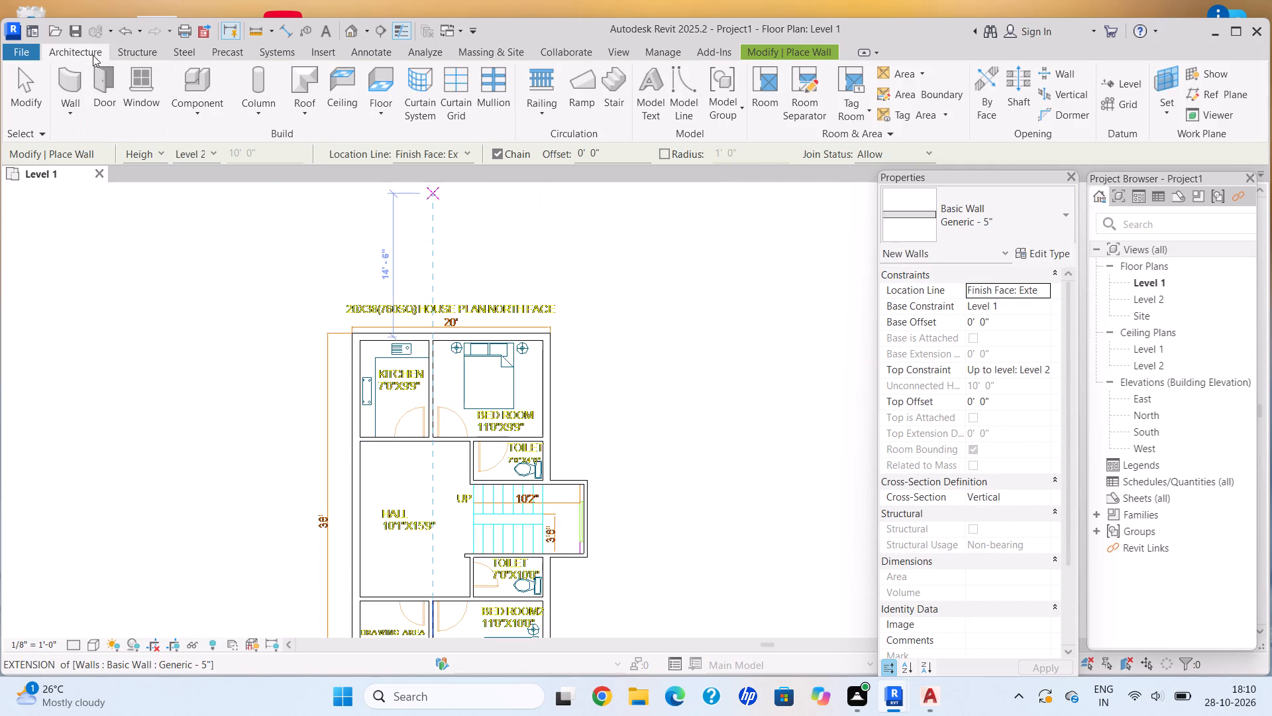
middle_drag(411, 310, 374, 284)
scroll(372, 281, down, 1)
scroll(457, 399, up, 5)
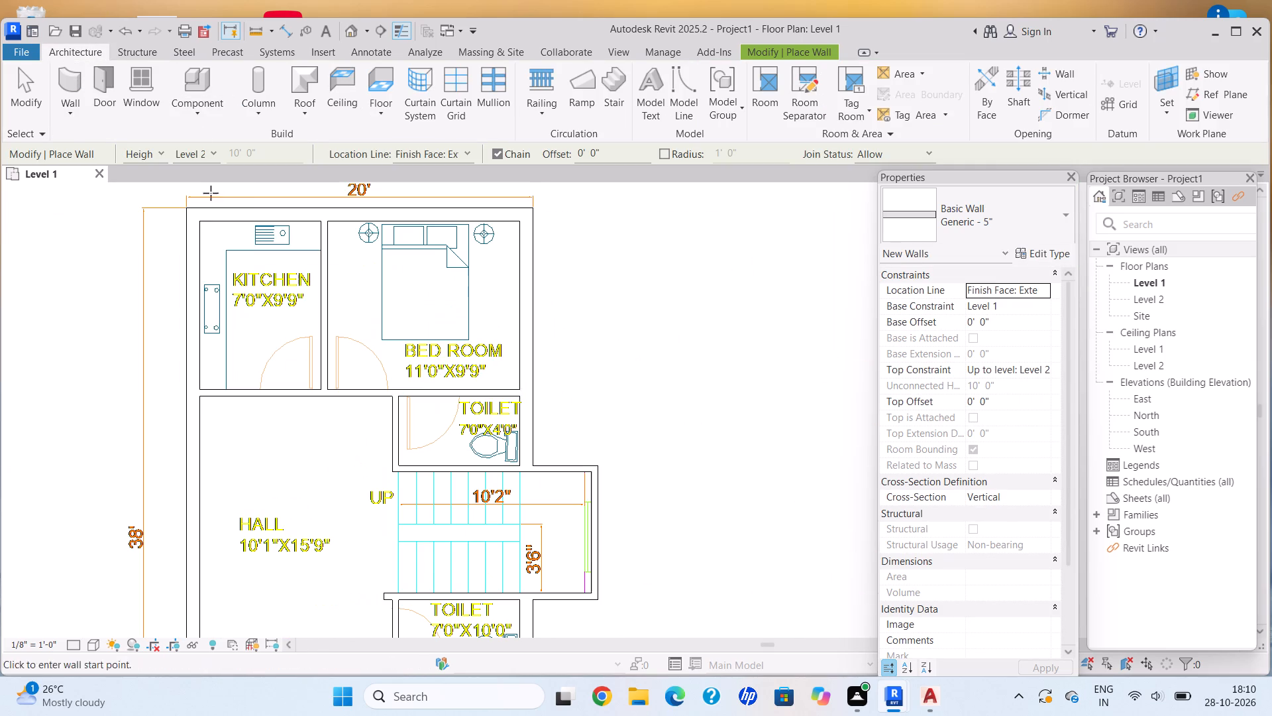
click(108, 89)
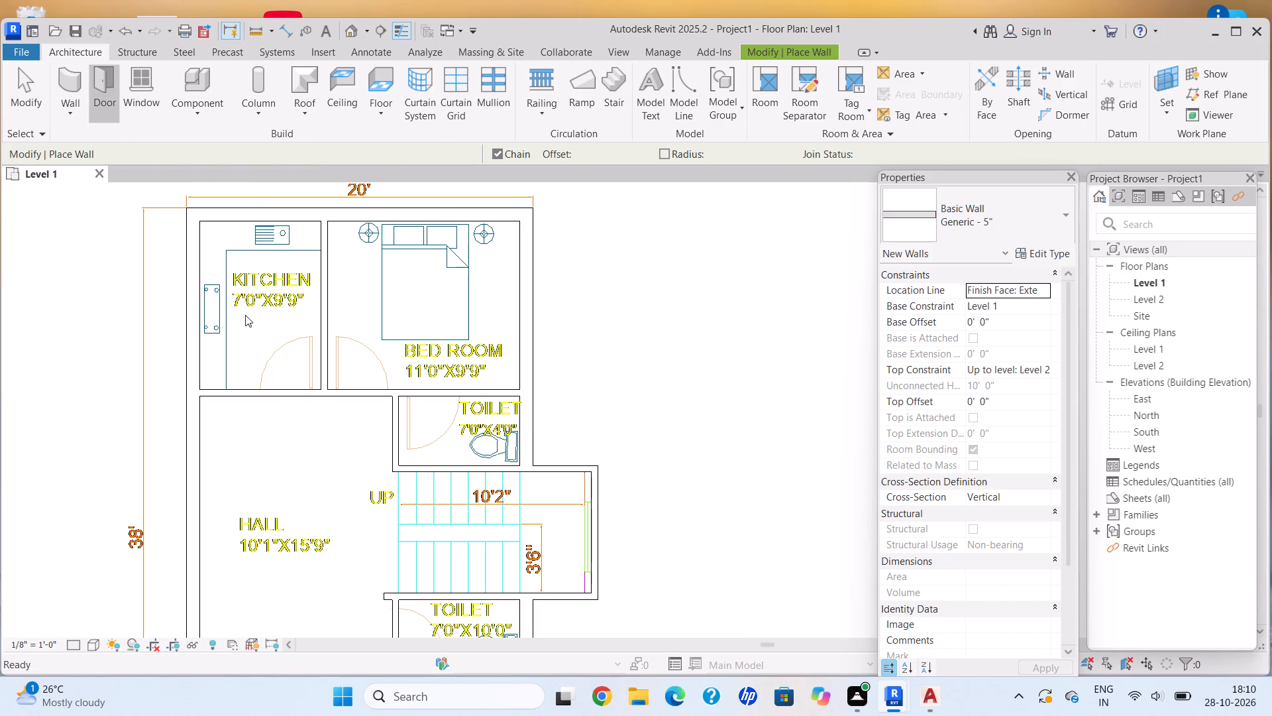
scroll(311, 398, up, 7)
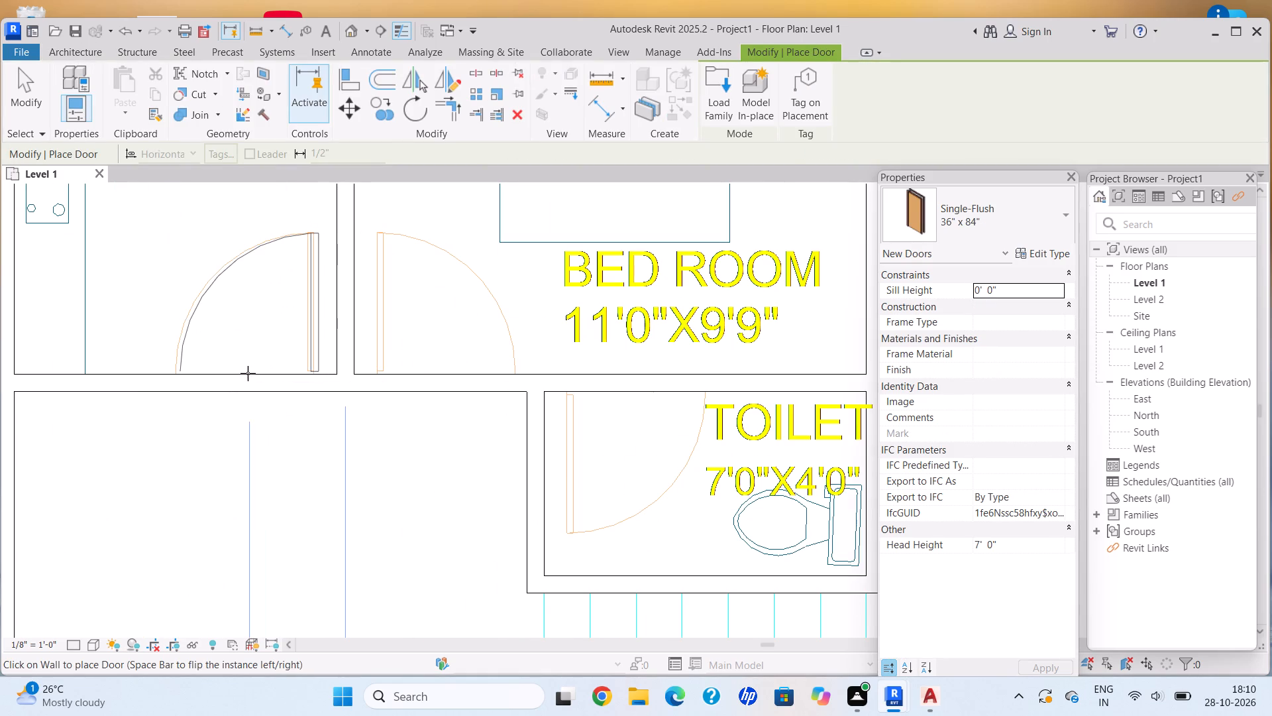
click(245, 374)
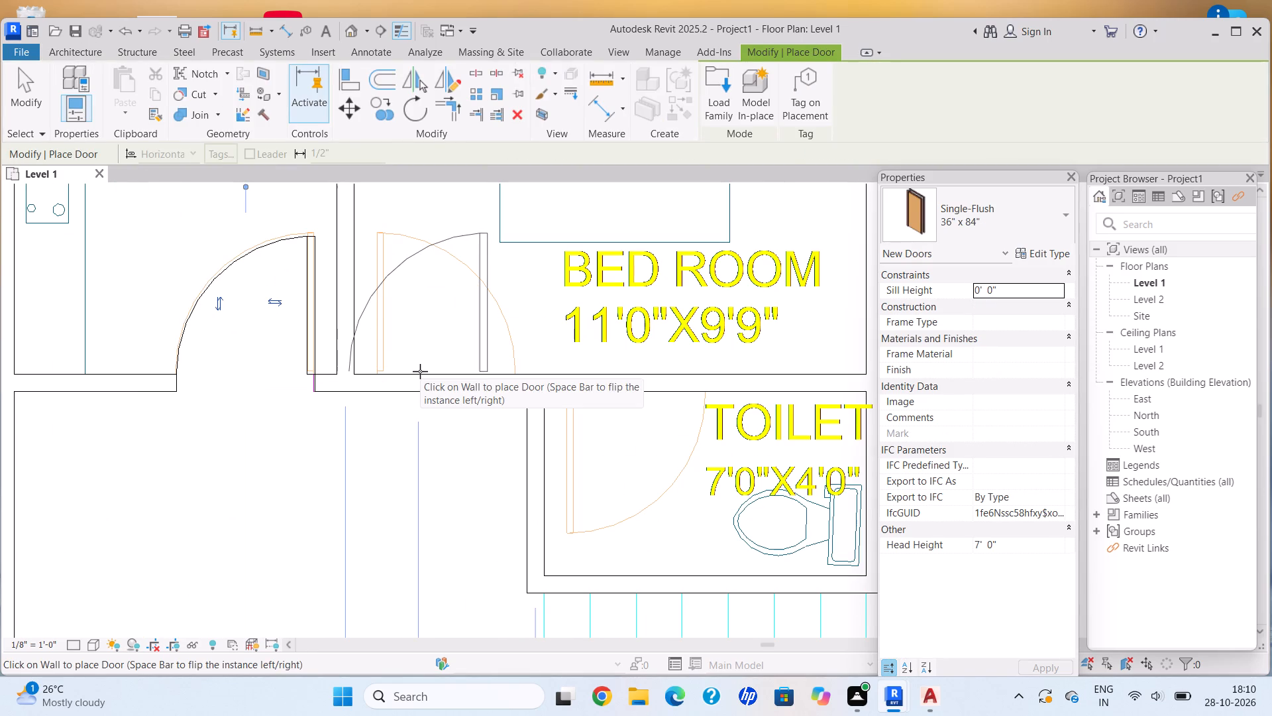
Place a Single-Flush 36" x 84" door with flipped hand in the bedroom's hall-side wall, matching the traced swing.
key(space)
scroll(443, 373, up, 2)
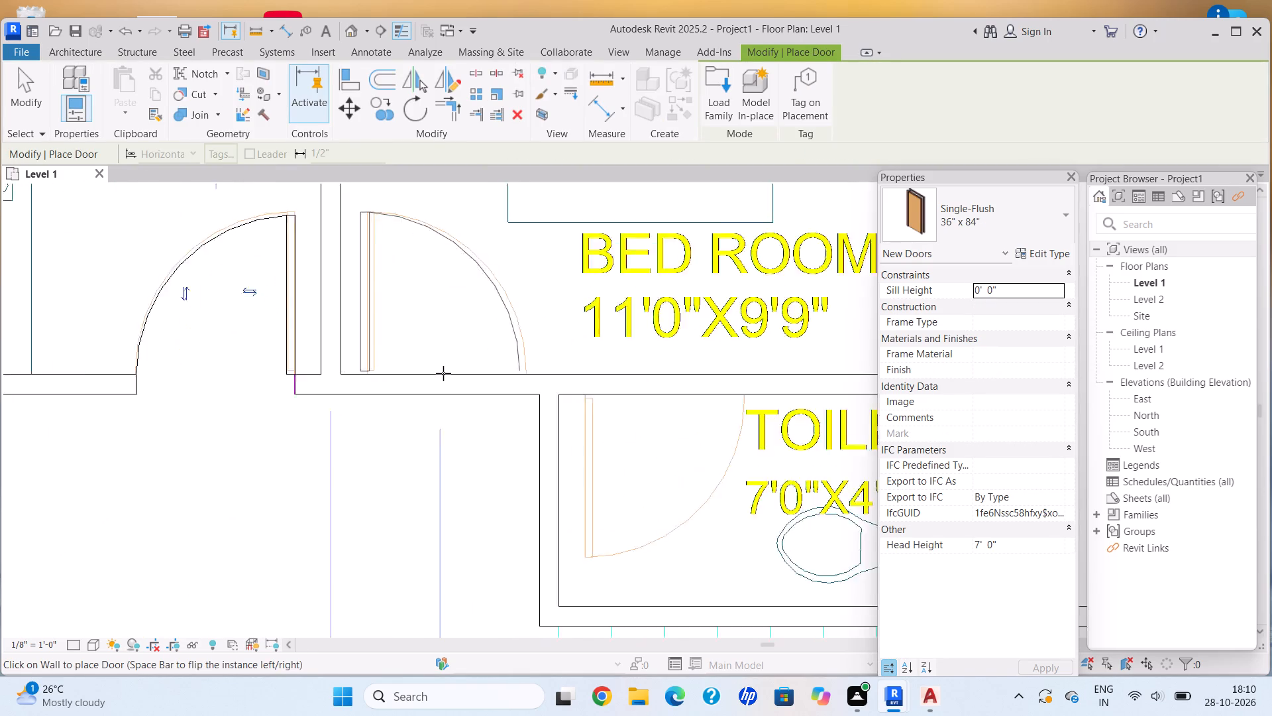
scroll(443, 373, up, 2)
click(448, 373)
Place a Single-Flush 36" x 84" door with flipped hand in the wall between the bedroom and the 7'0"X4'0" toilet, swinging into the toilet.
scroll(603, 476, down, 8)
middle_drag(605, 478, 450, 417)
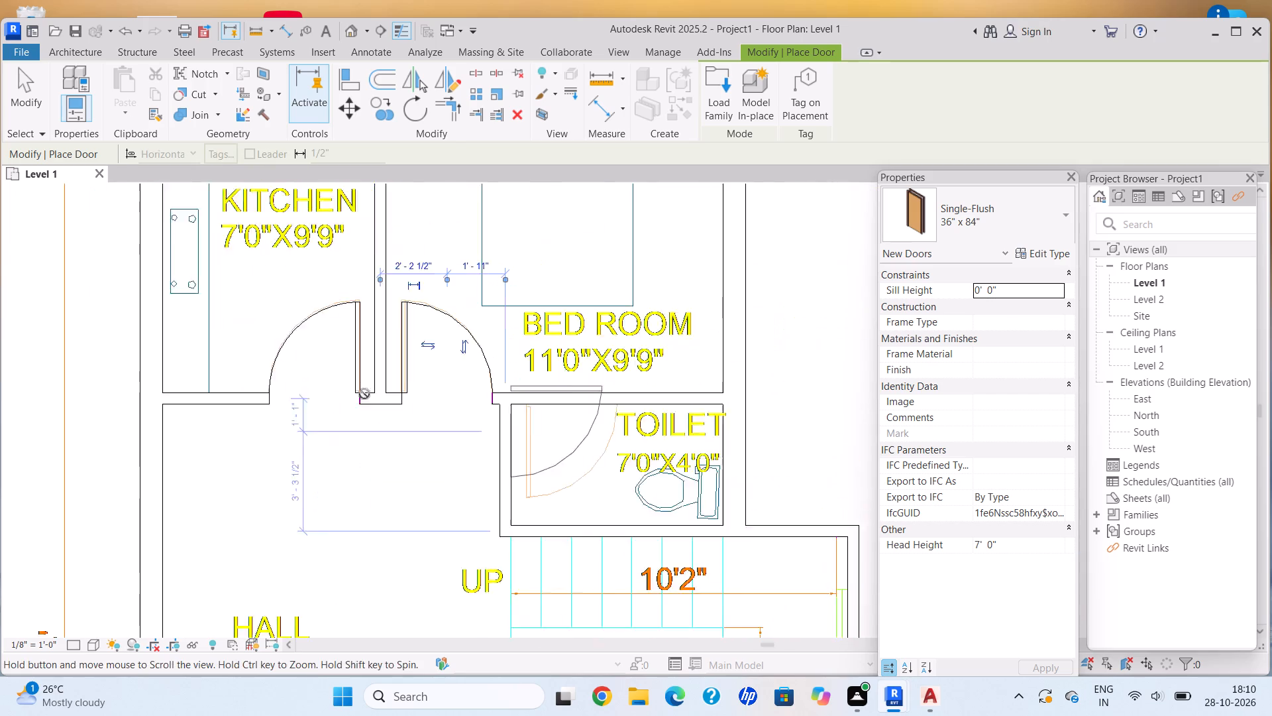
scroll(479, 405, up, 4)
key(space)
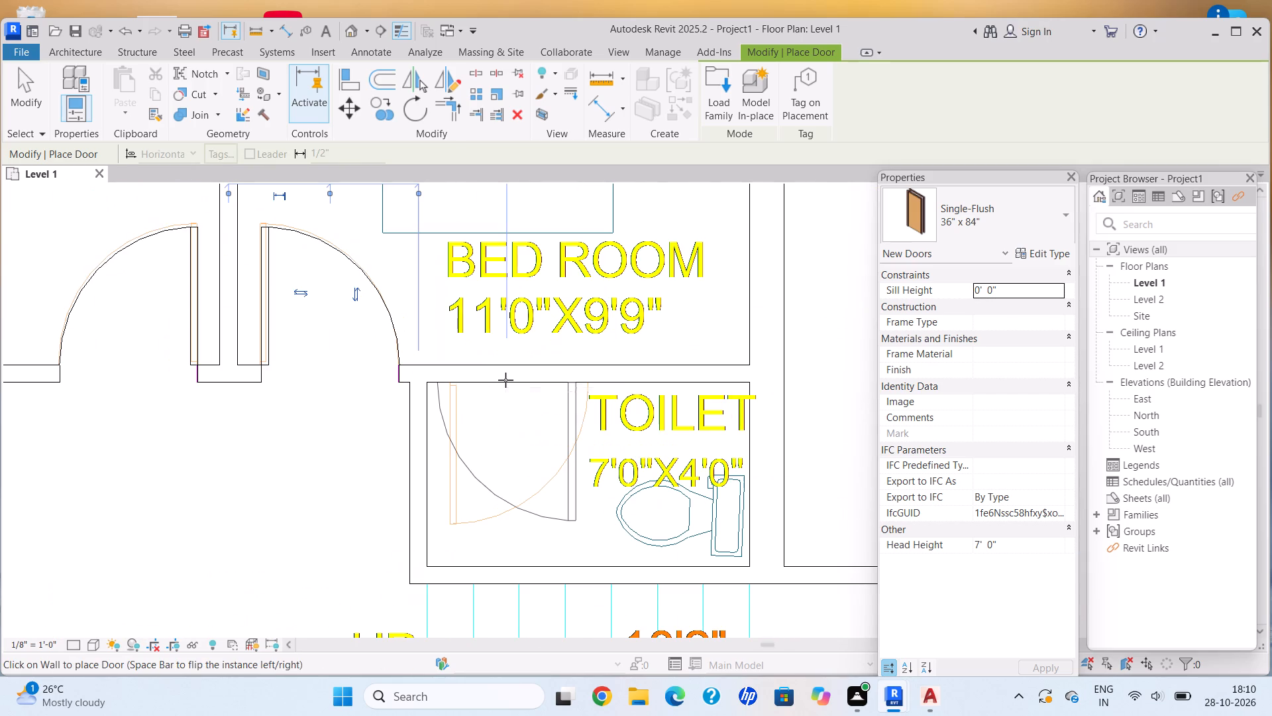
scroll(505, 380, up, 5)
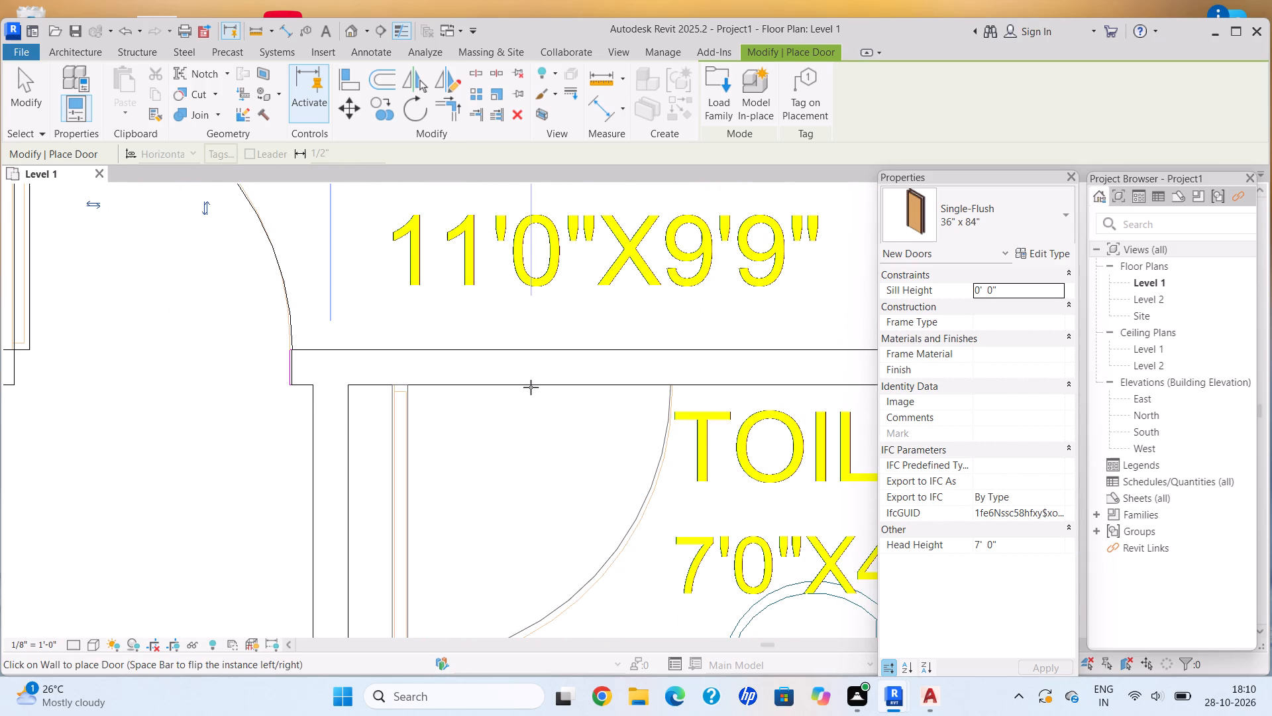
click(531, 387)
Place a Single-Flush 36" x 84" door in Bed Room2's hall-side wall, swinging into the bedroom over the traced door.
scroll(635, 525, down, 9)
middle_drag(632, 519, 473, 286)
middle_drag(511, 353, 511, 251)
middle_drag(498, 371, 580, 236)
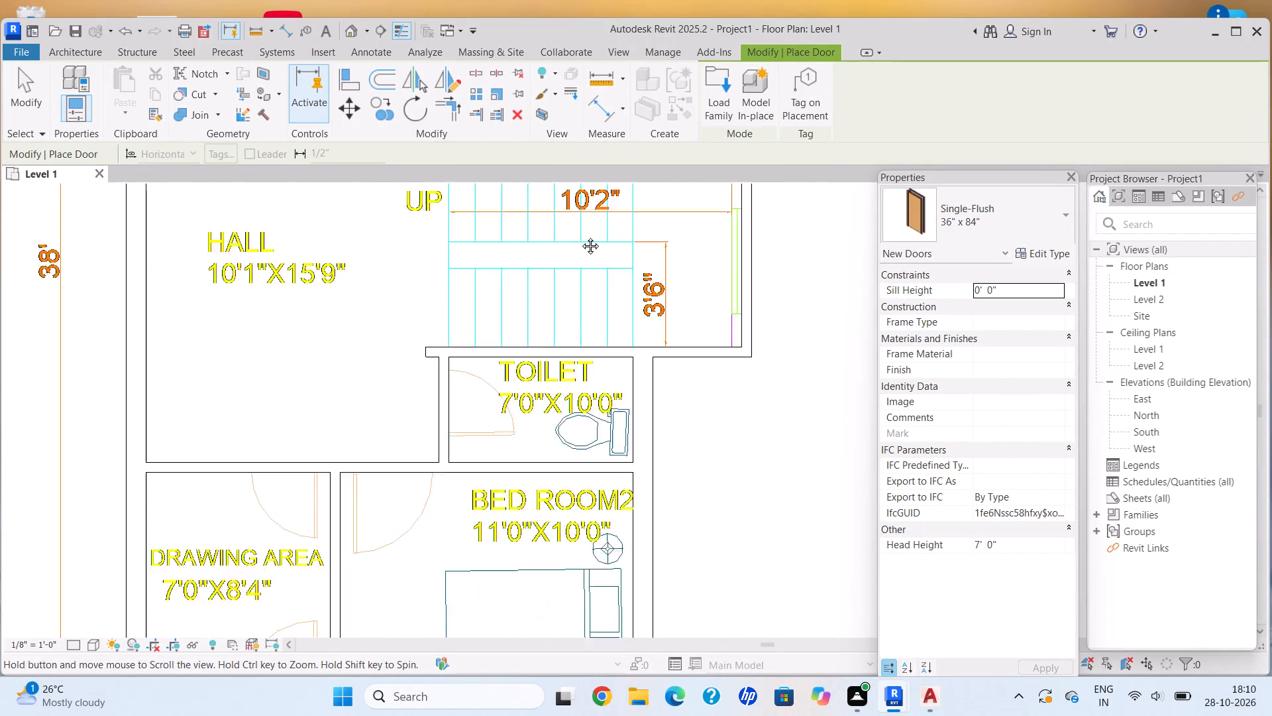
middle_drag(580, 236, 580, 234)
middle_drag(494, 402, 537, 302)
middle_drag(537, 302, 476, 526)
scroll(473, 526, down, 3)
middle_drag(472, 519, 483, 394)
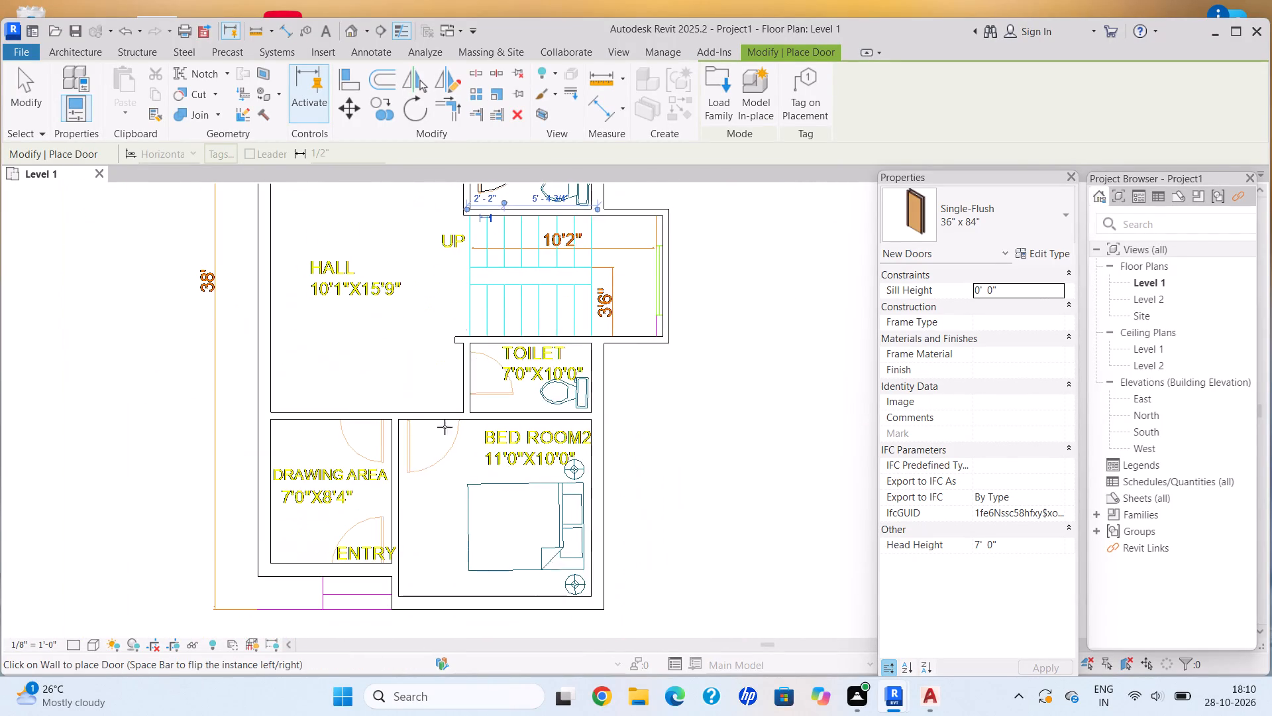
scroll(396, 461, up, 10)
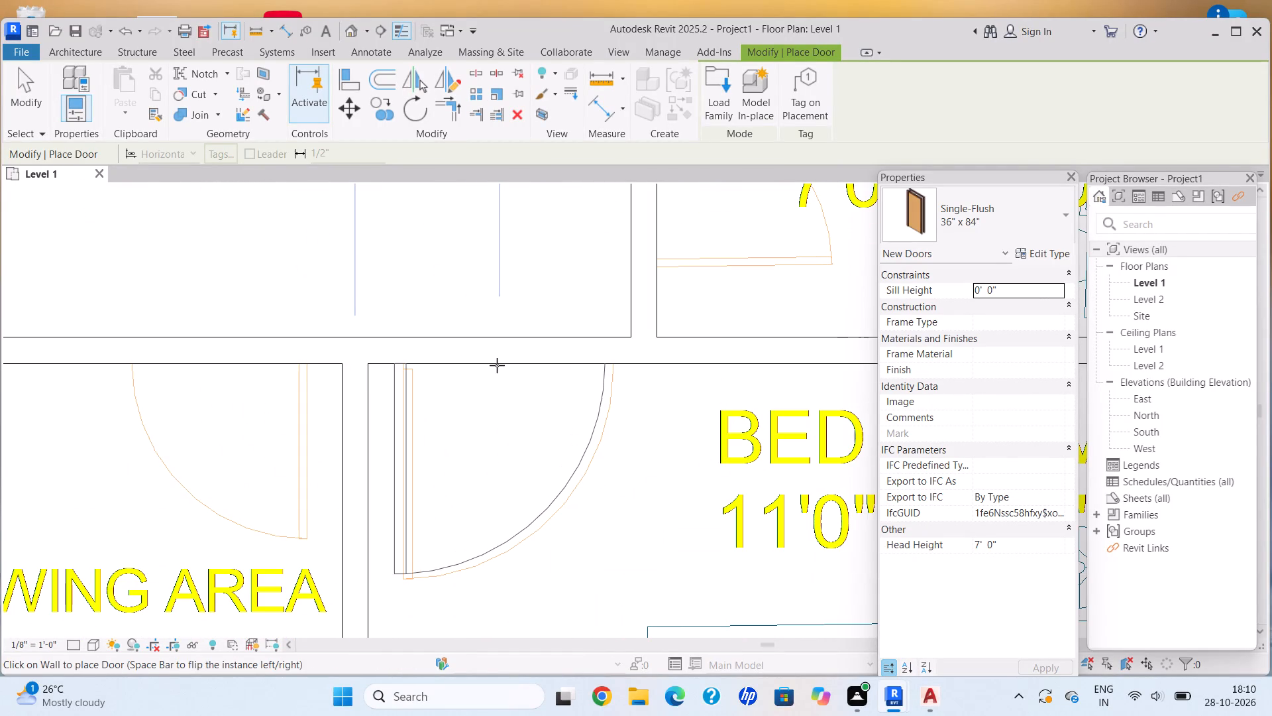
click(511, 369)
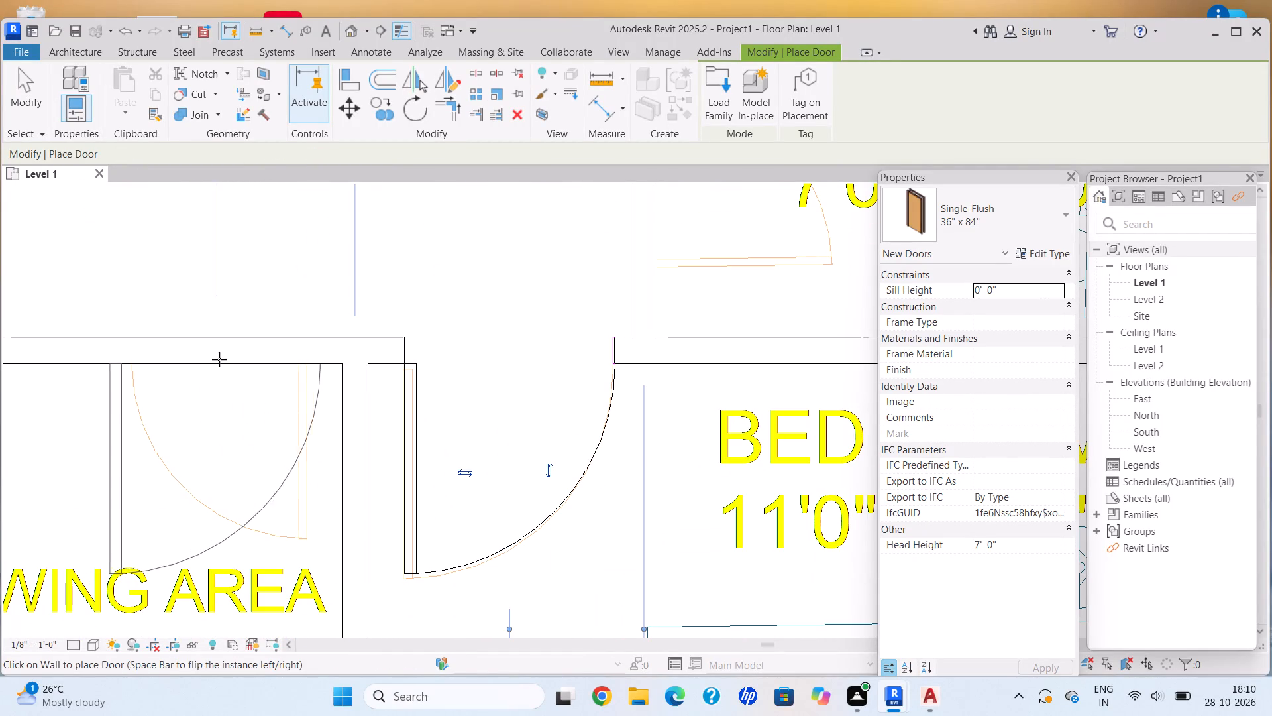
Place a Single-Flush 36" x 84" door with flipped hand in the drawing area's hall-side wall, swinging into the drawing area.
key(space)
scroll(219, 359, up, 4)
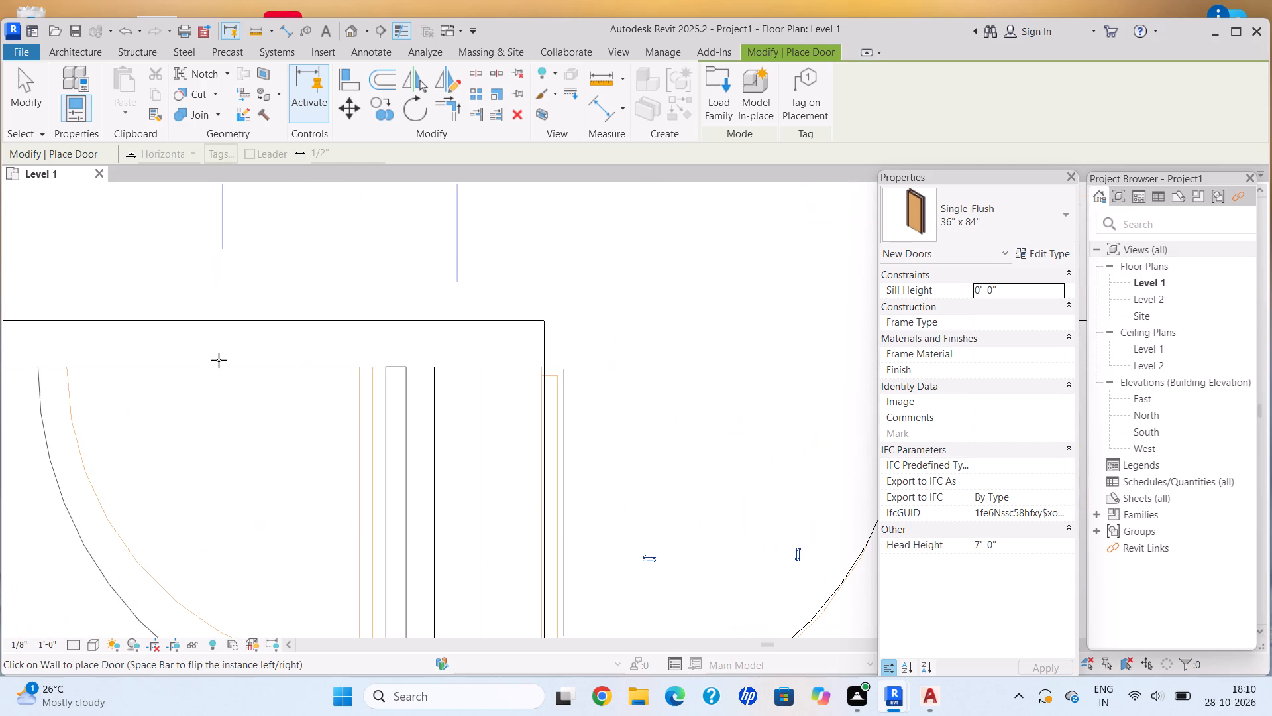
click(195, 365)
scroll(433, 343, down, 2)
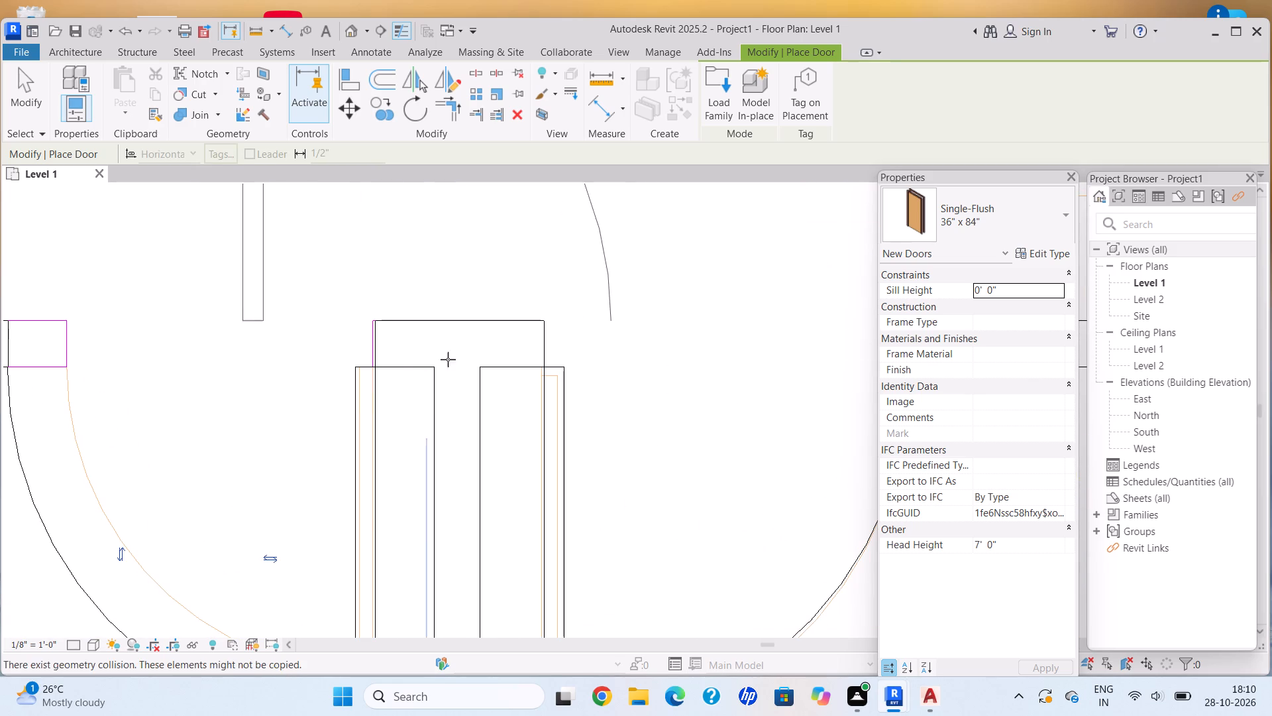
Place a Single-Flush 36" x 84" door with flipped hand in the 7'0"X10'0" toilet's hall-side wall, swinging inward, and end door placement.
scroll(448, 359, down, 12)
middle_drag(484, 414, 432, 390)
middle_drag(465, 389, 453, 387)
scroll(486, 292, up, 7)
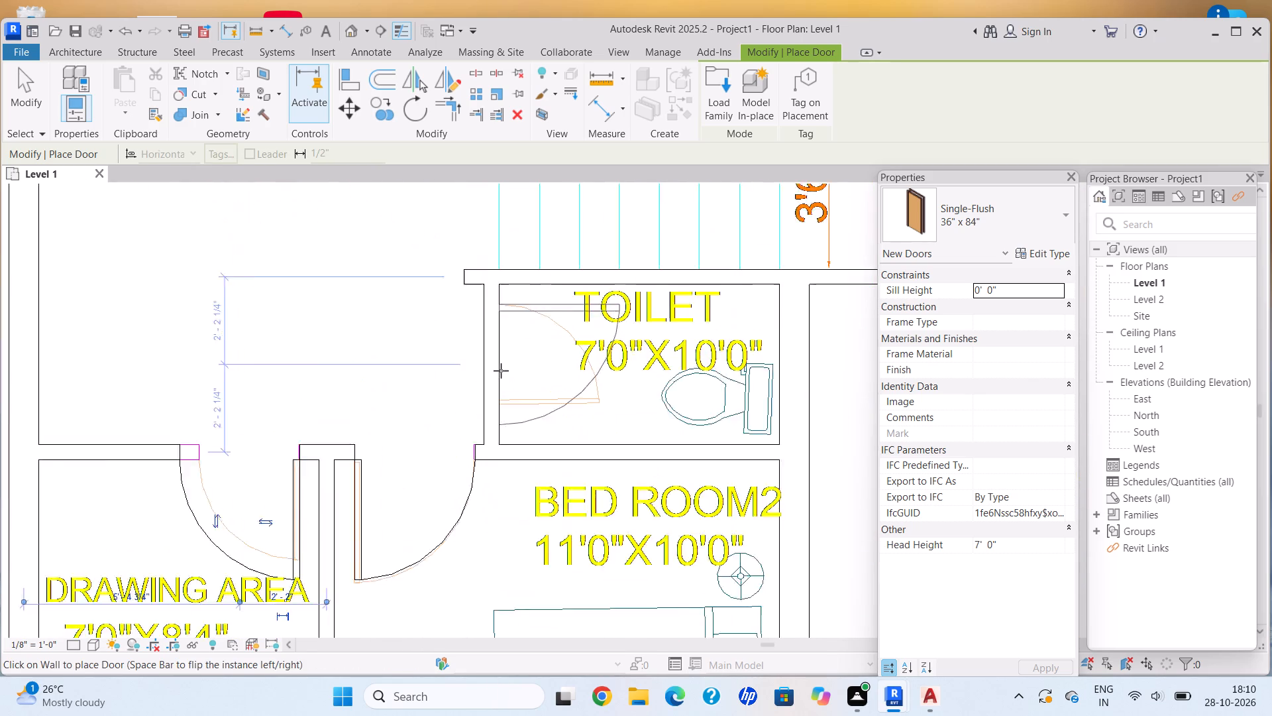
scroll(501, 371, up, 3)
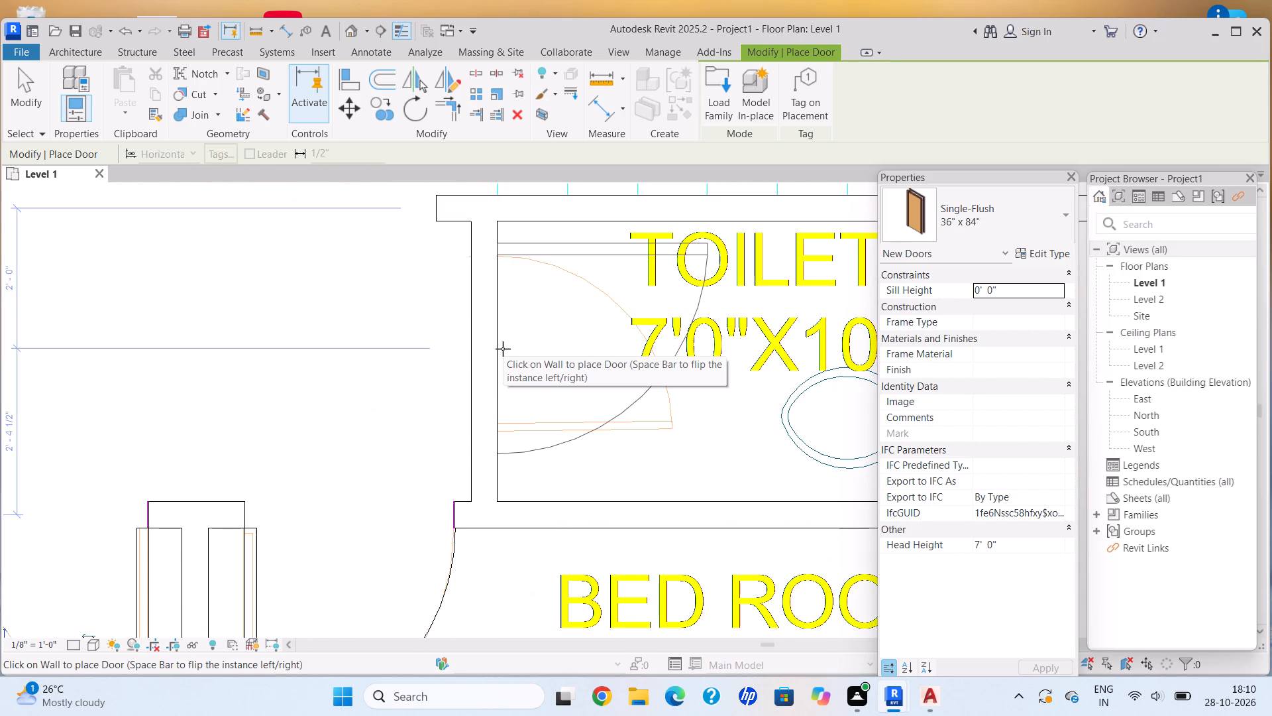
key(space)
scroll(503, 349, up, 4)
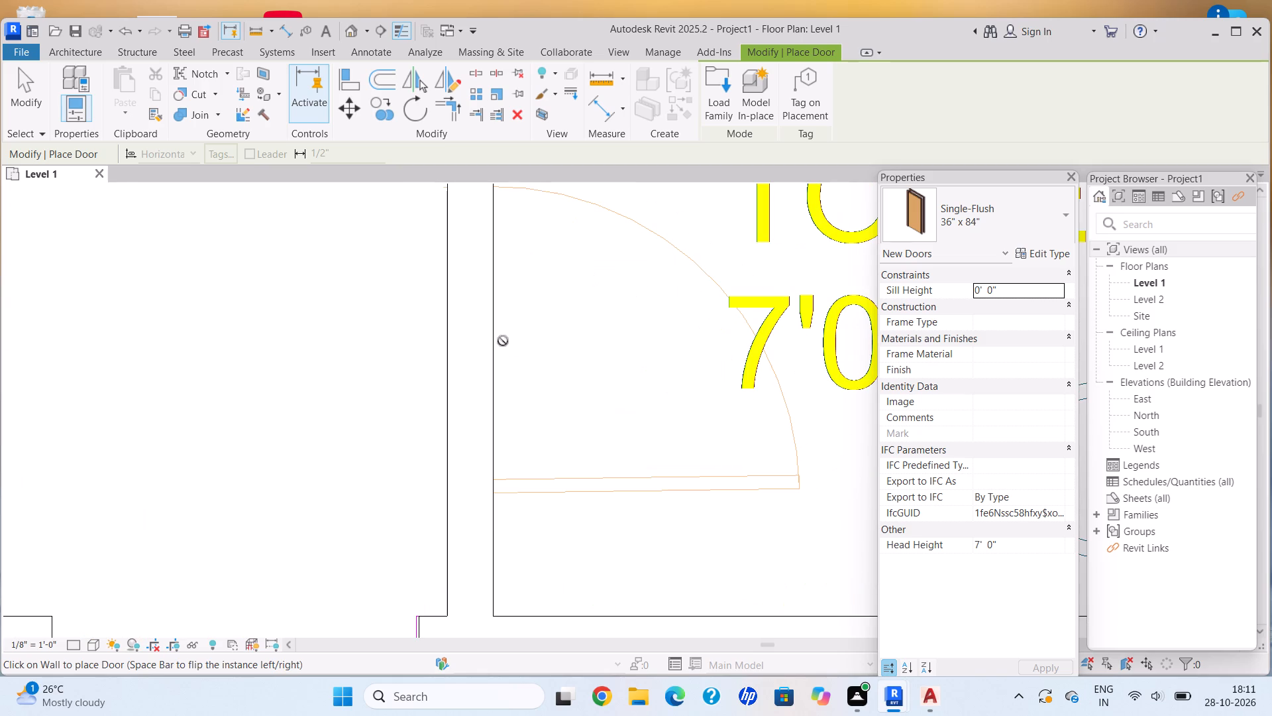
click(494, 387)
scroll(456, 318, down, 9)
middle_drag(457, 332, 361, 351)
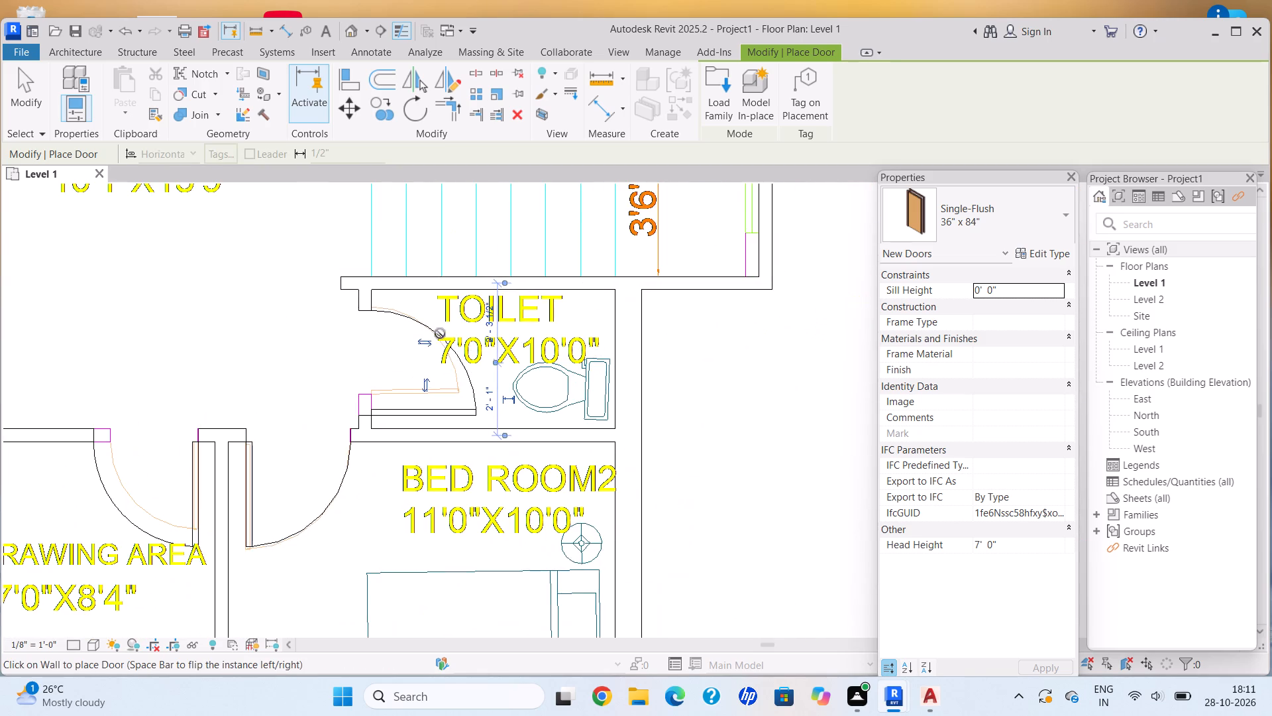
scroll(563, 403, down, 4)
middle_drag(562, 404, 532, 410)
scroll(510, 410, down, 4)
middle_drag(519, 412, 502, 431)
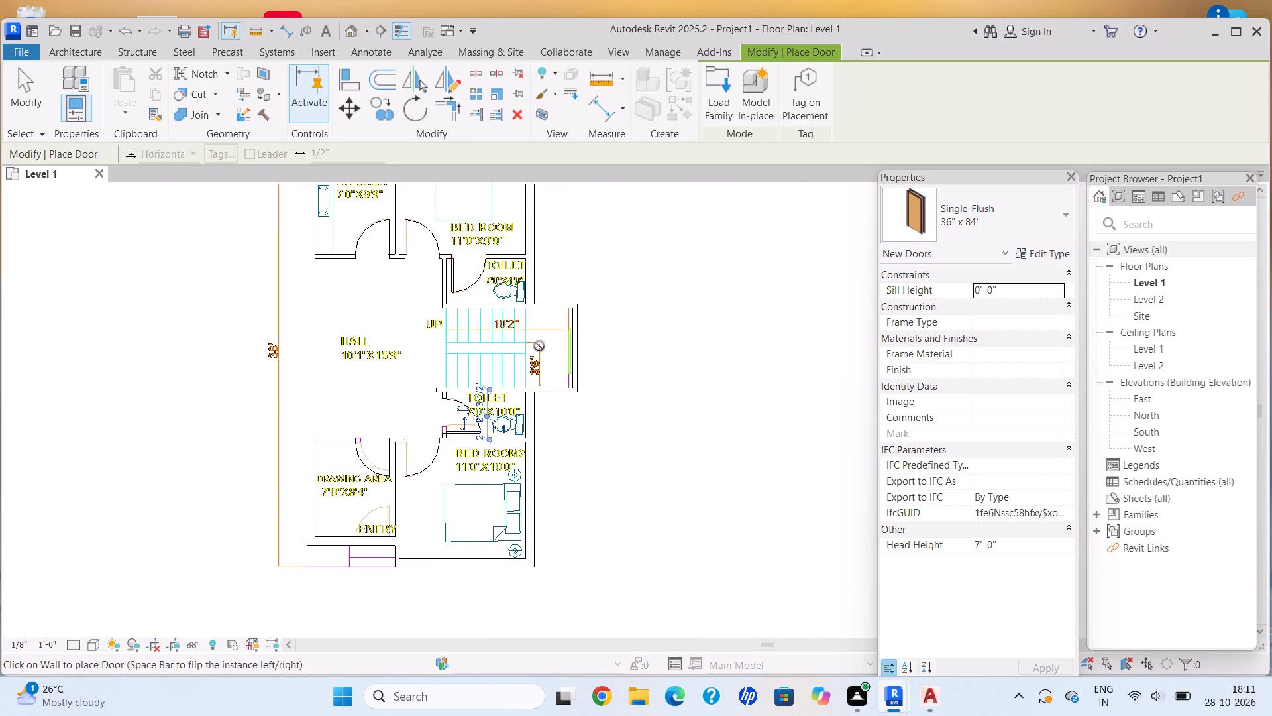
middle_drag(538, 357, 528, 429)
middle_drag(629, 395, 604, 412)
key(Escape)
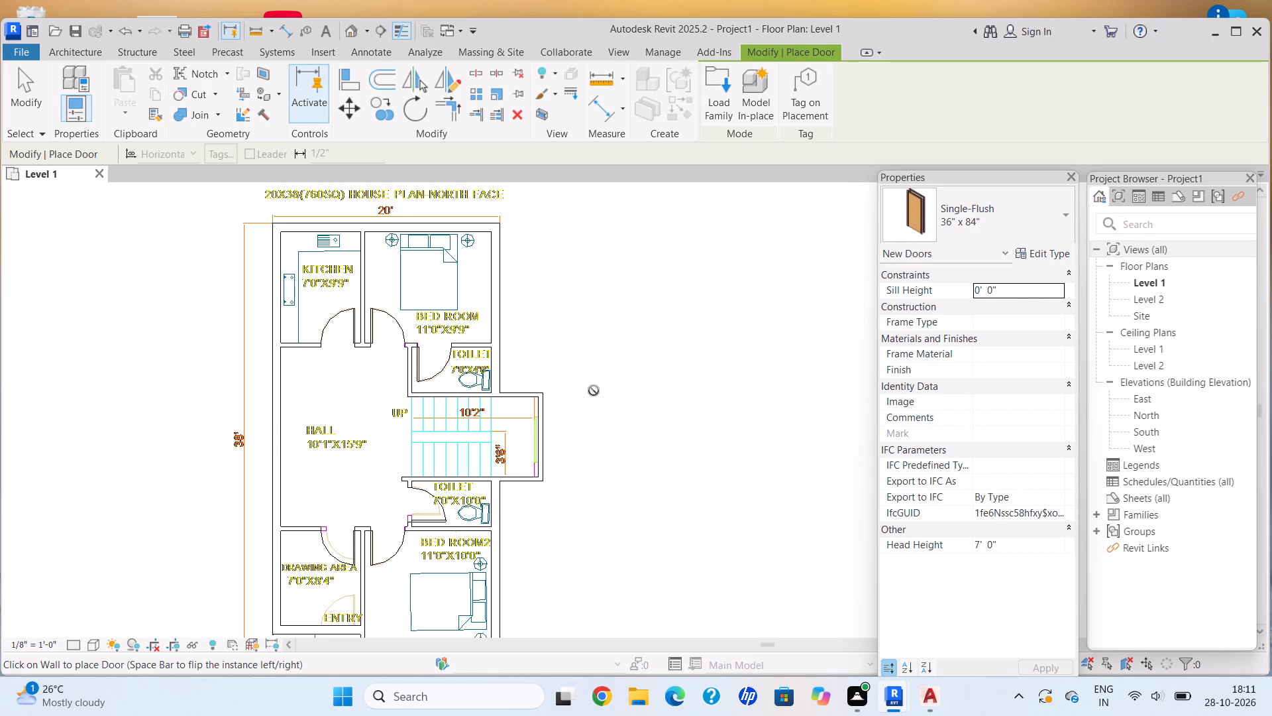
Start a stair with a sketched run and draw its first boundary line along the 7'0"X4'0" toilet wall, spanning the traced treads.
click(93, 58)
click(617, 95)
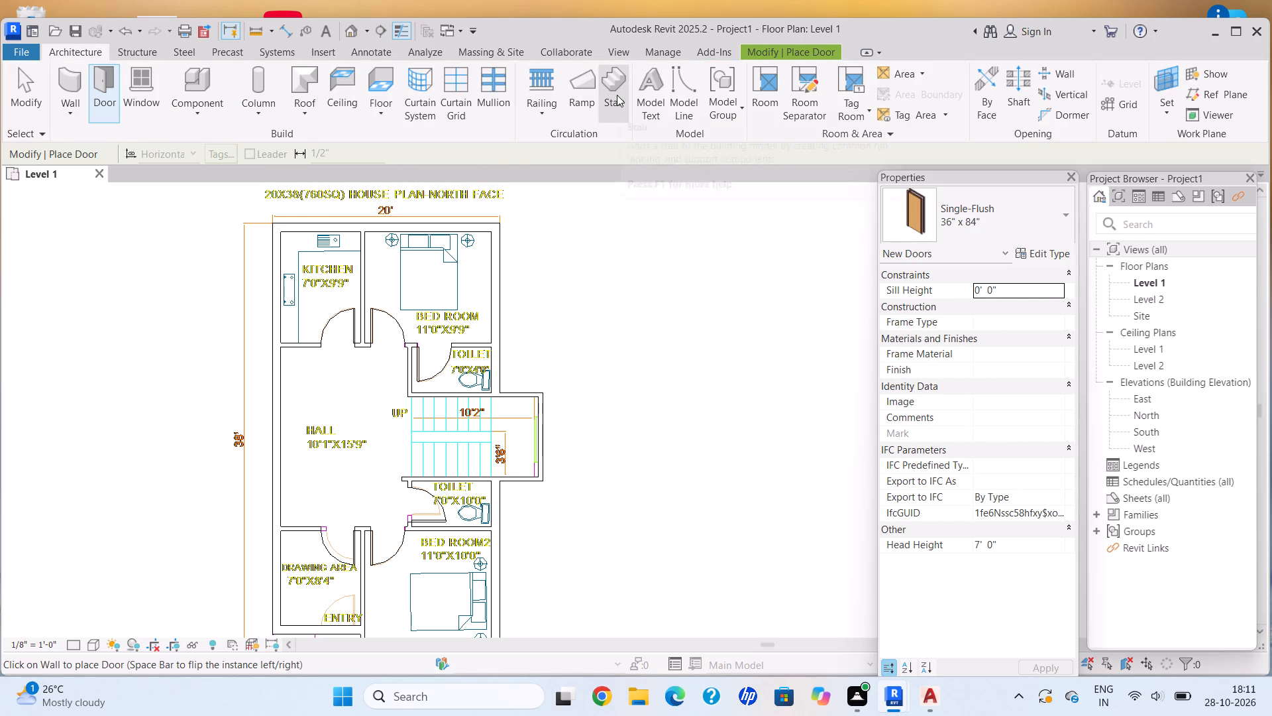
click(808, 95)
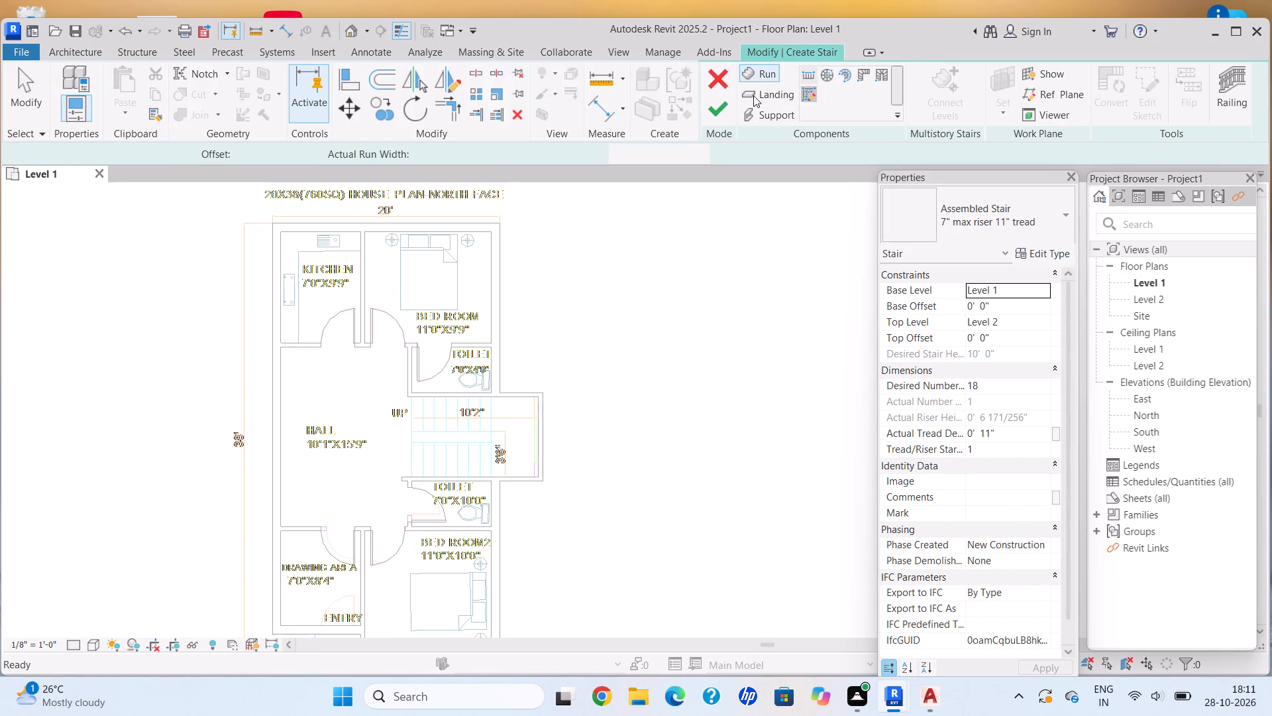
click(782, 76)
click(816, 70)
scroll(492, 396, up, 5)
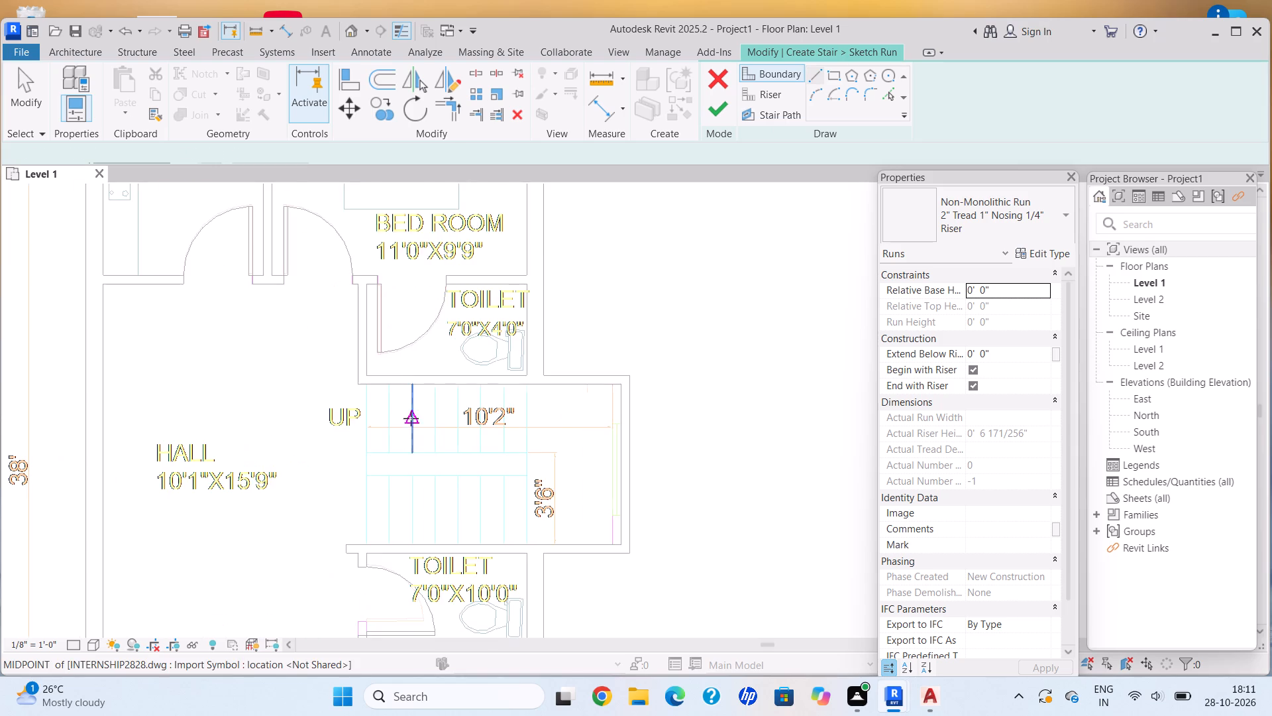
scroll(386, 405, up, 9)
click(337, 357)
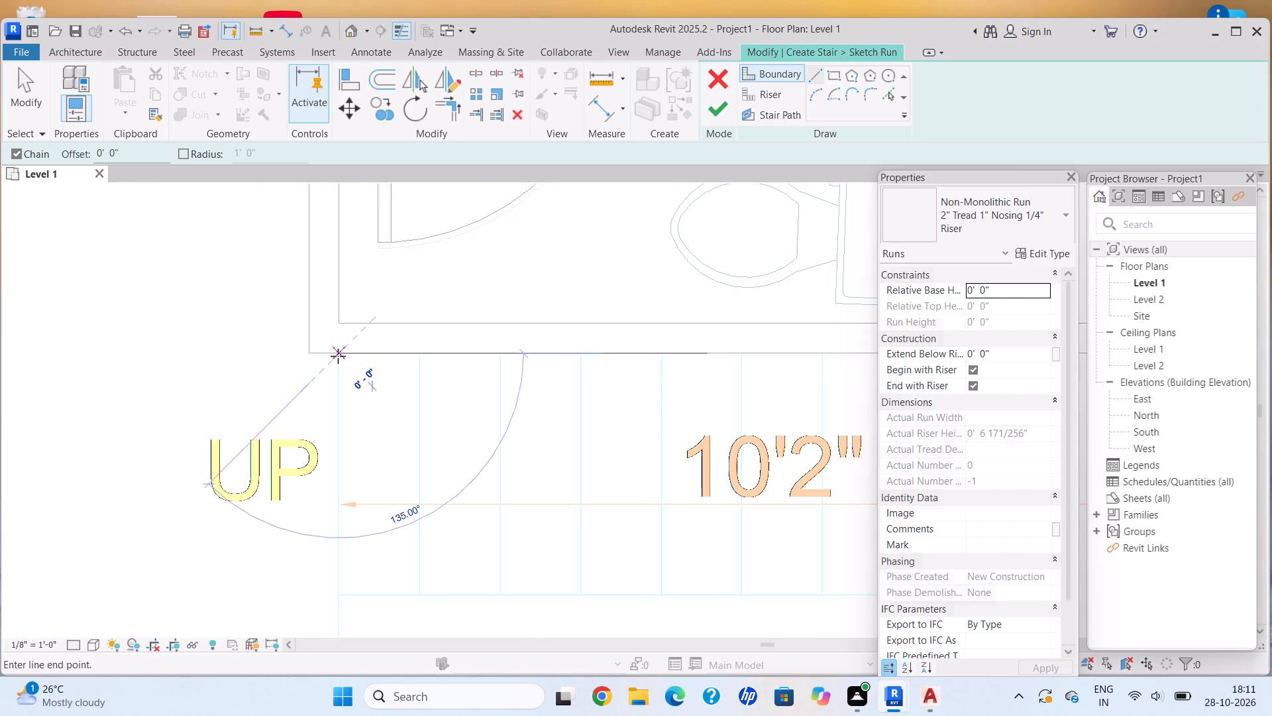
middle_drag(639, 318, 364, 333)
scroll(297, 333, down, 1)
scroll(578, 347, down, 1)
middle_drag(574, 346, 280, 316)
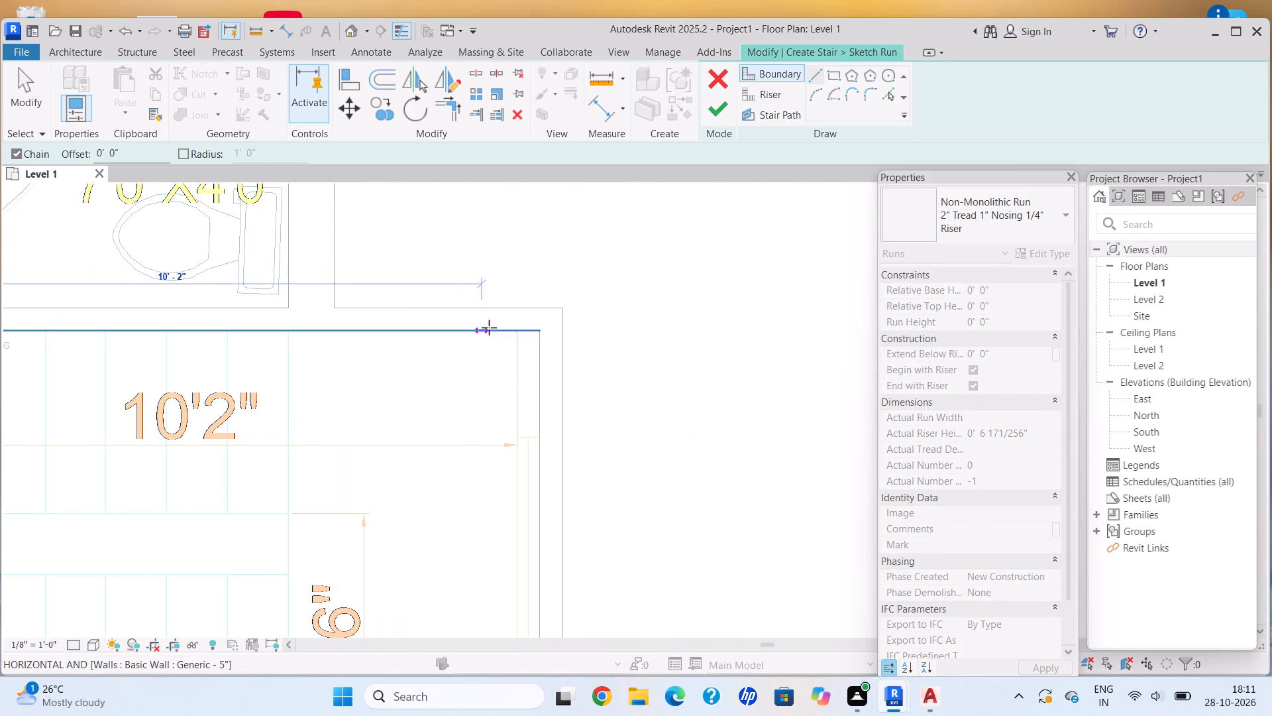
middle_drag(522, 337, 505, 241)
scroll(513, 298, down, 5)
middle_drag(515, 306, 516, 278)
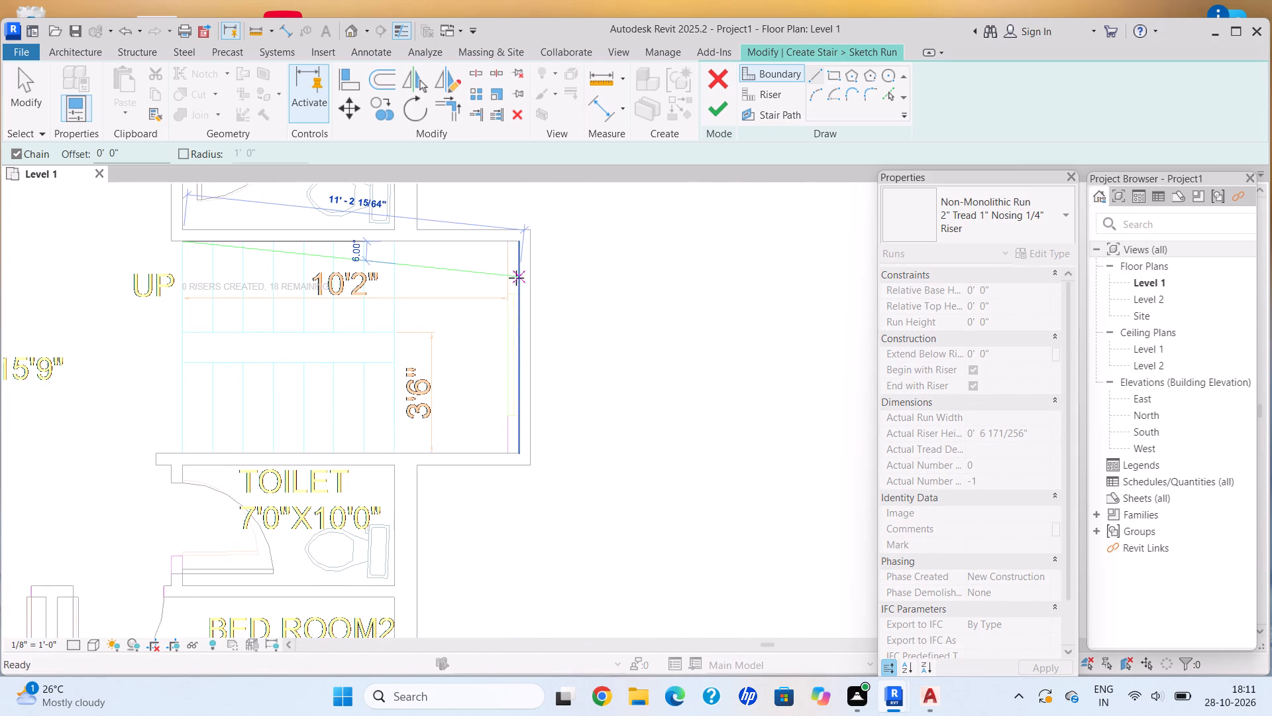
scroll(503, 238, up, 4)
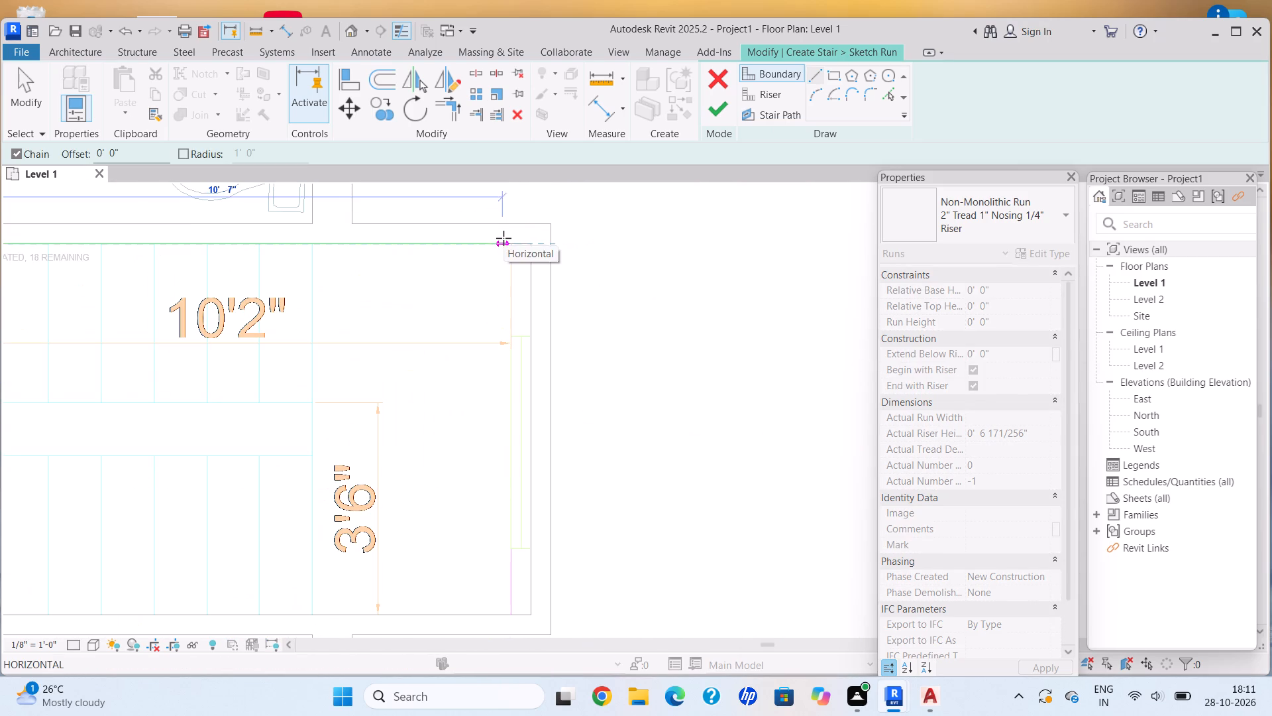
middle_drag(465, 355, 501, 247)
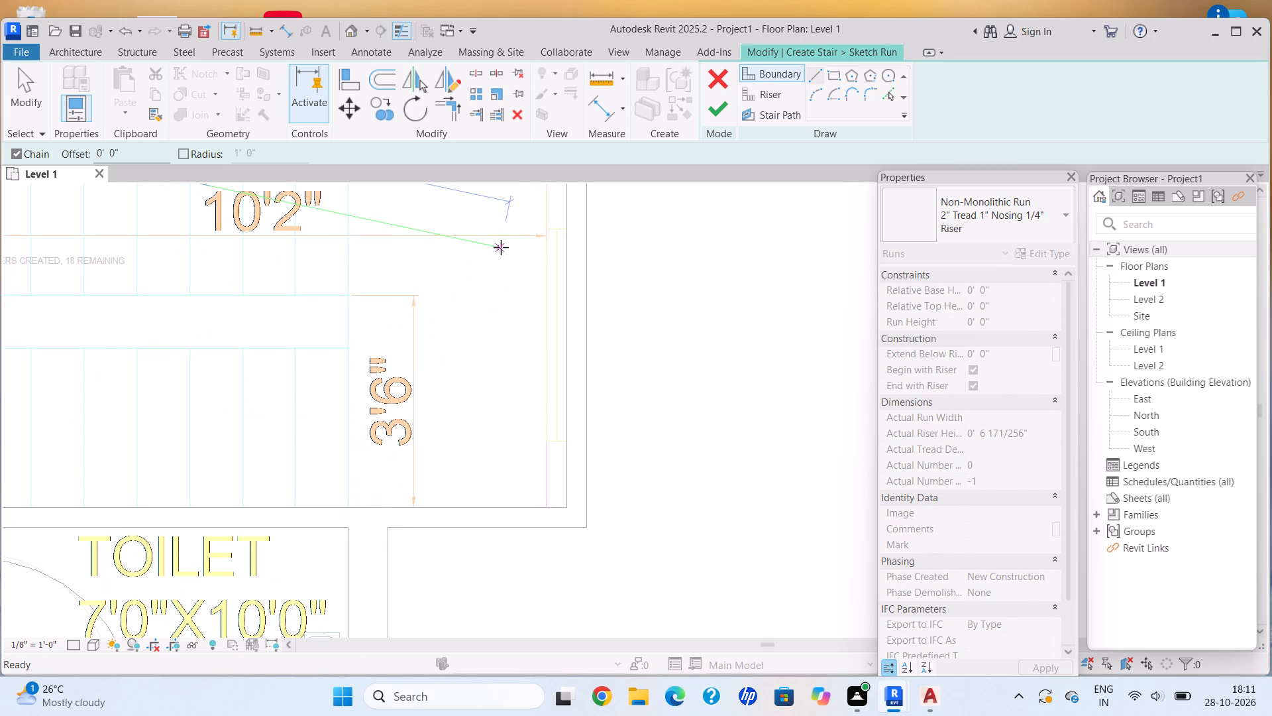
scroll(494, 282, down, 3)
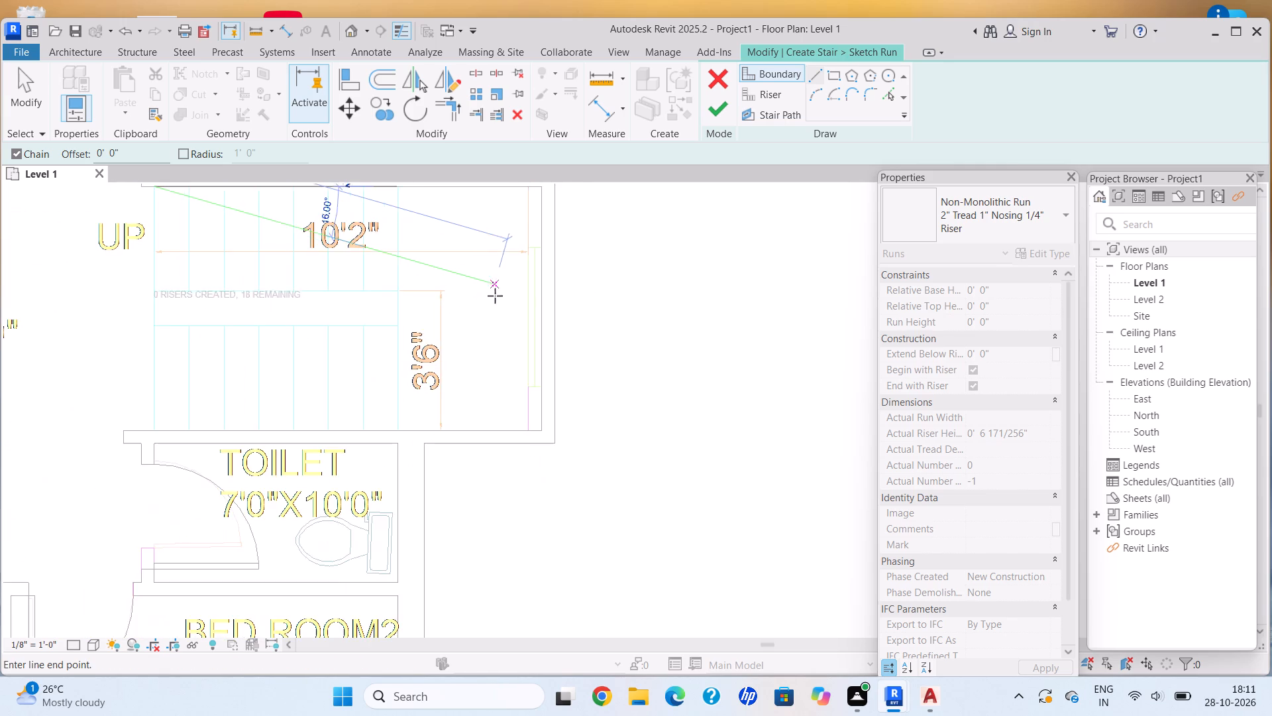
middle_drag(500, 315, 545, 416)
scroll(544, 414, down, 3)
scroll(500, 406, up, 6)
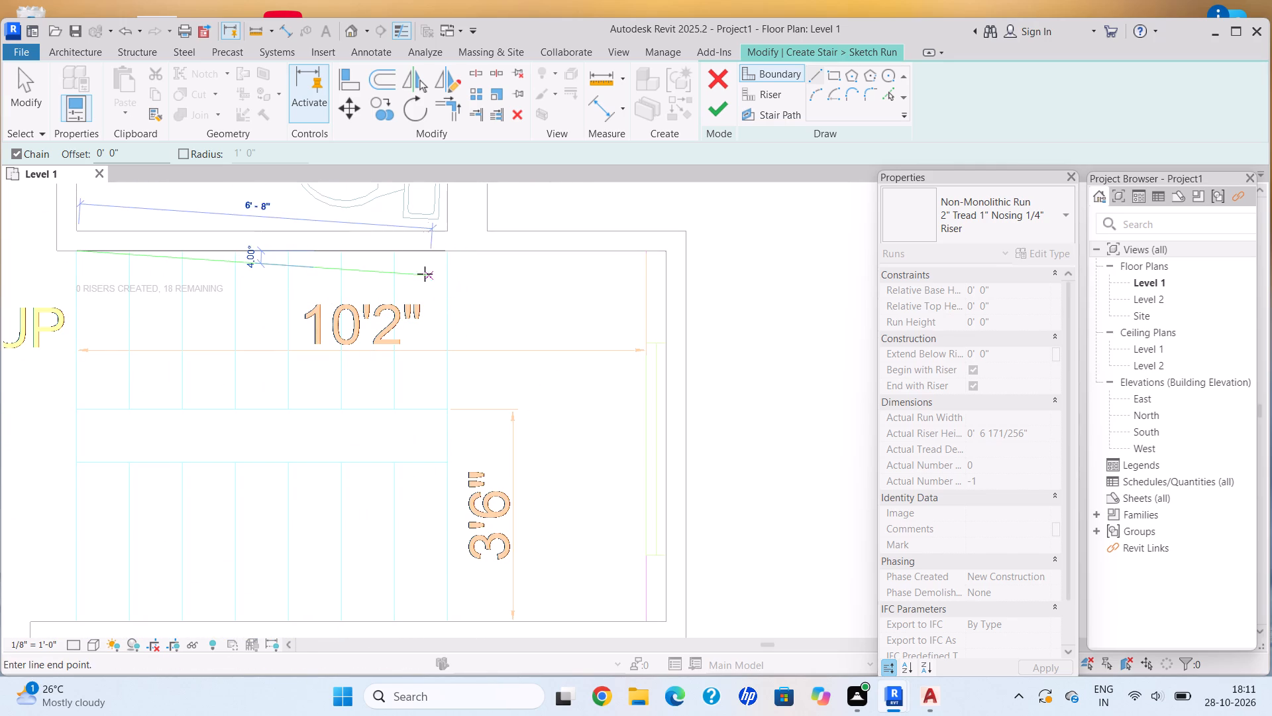
click(445, 253)
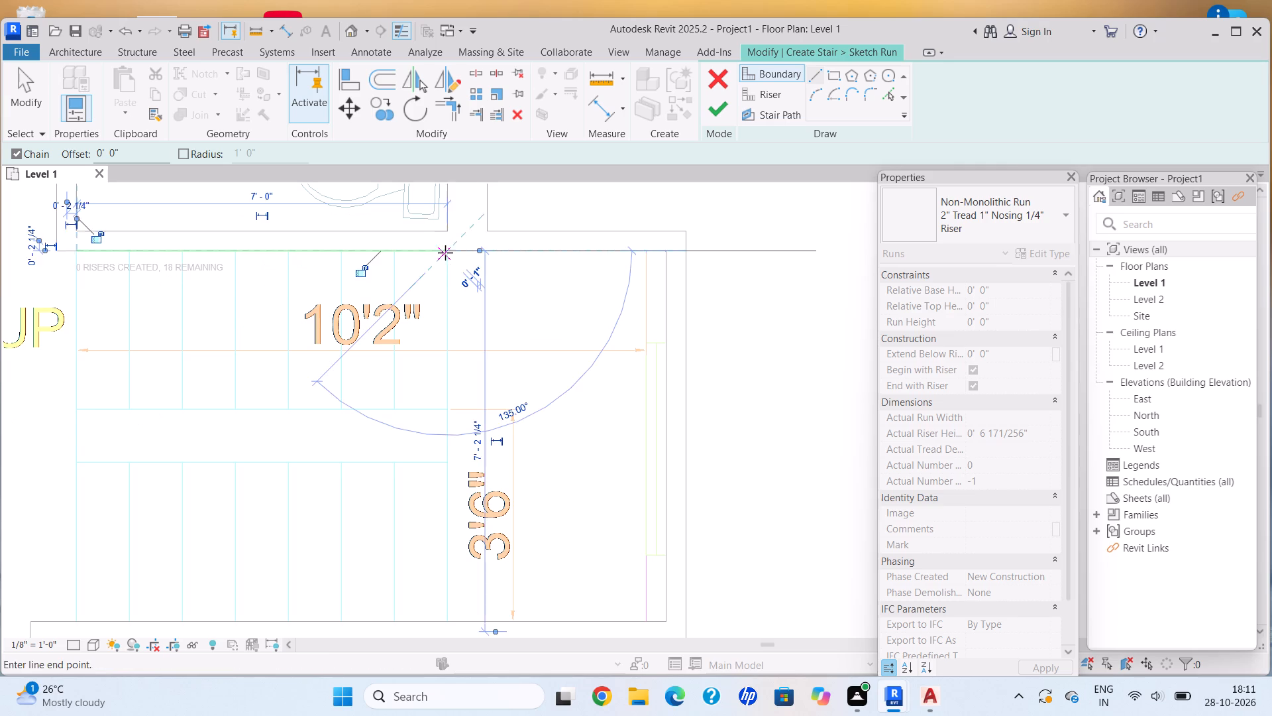
Continue the boundary across the last traced tread line and back 7'-0" along the 7'0"X10'0" toilet wall, and end the chain.
scroll(494, 495, down, 6)
middle_drag(494, 495, 451, 295)
scroll(437, 338, up, 7)
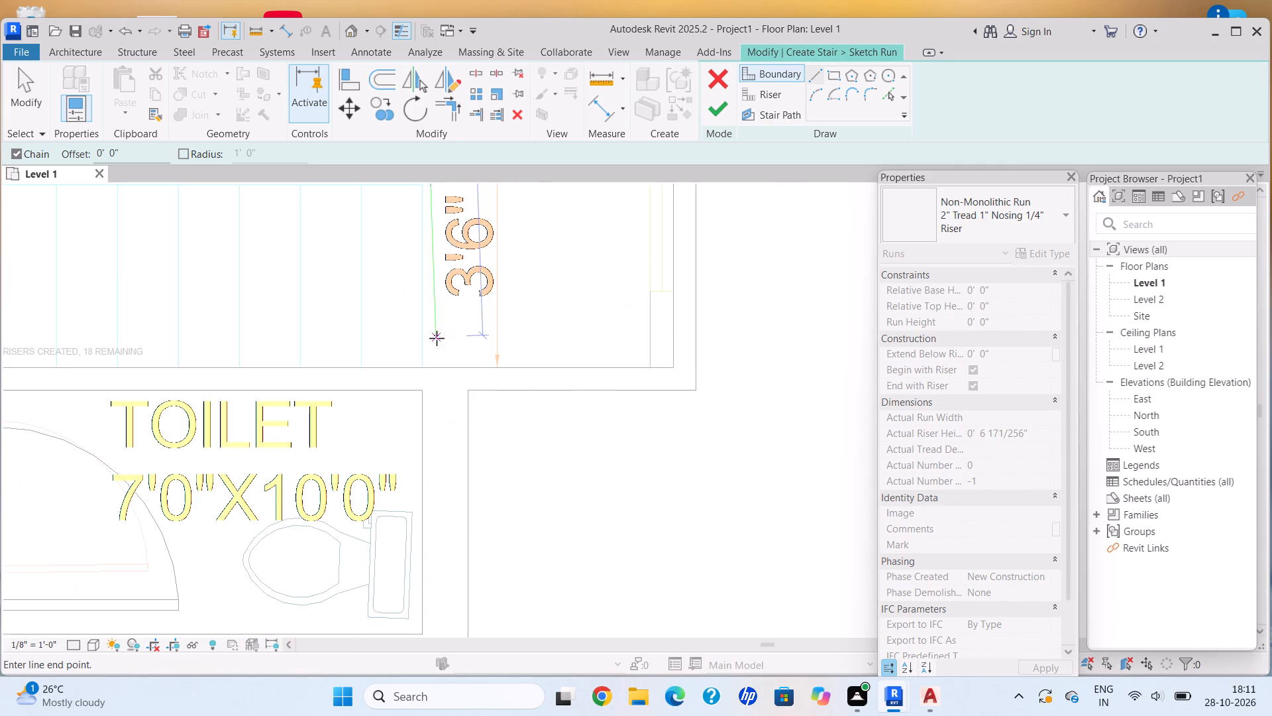
click(421, 367)
middle_drag(109, 390, 479, 337)
scroll(325, 361, down, 3)
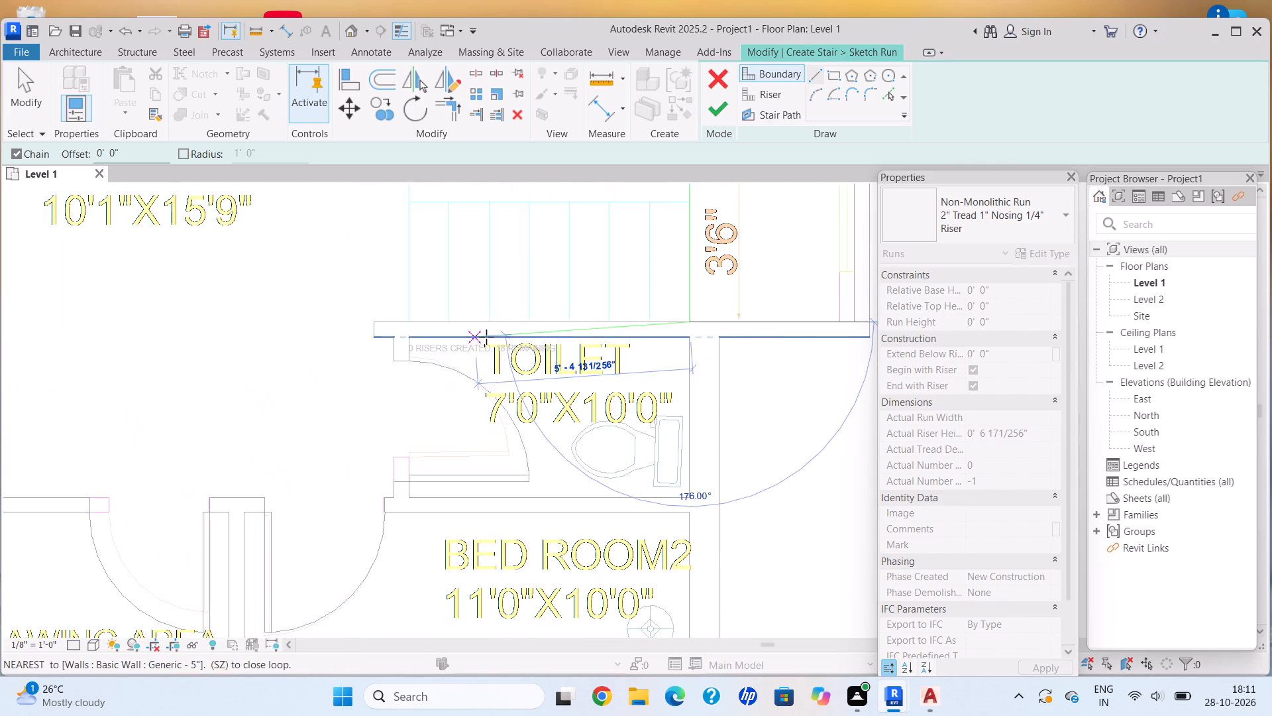
scroll(419, 321, up, 5)
click(396, 322)
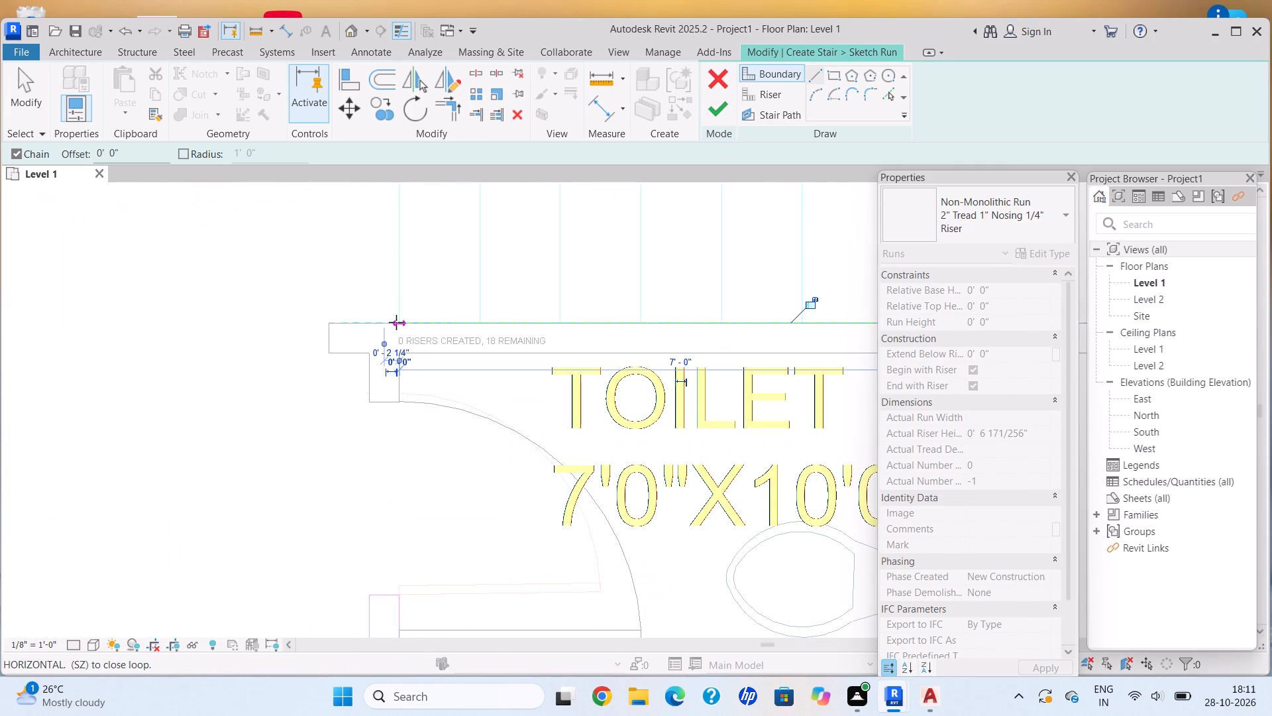
key(Escape)
Draw the U-shaped inner boundary around the gap between the two flights, with 6'-0" long sides open toward the hall, and end the chain.
scroll(460, 328, down, 7)
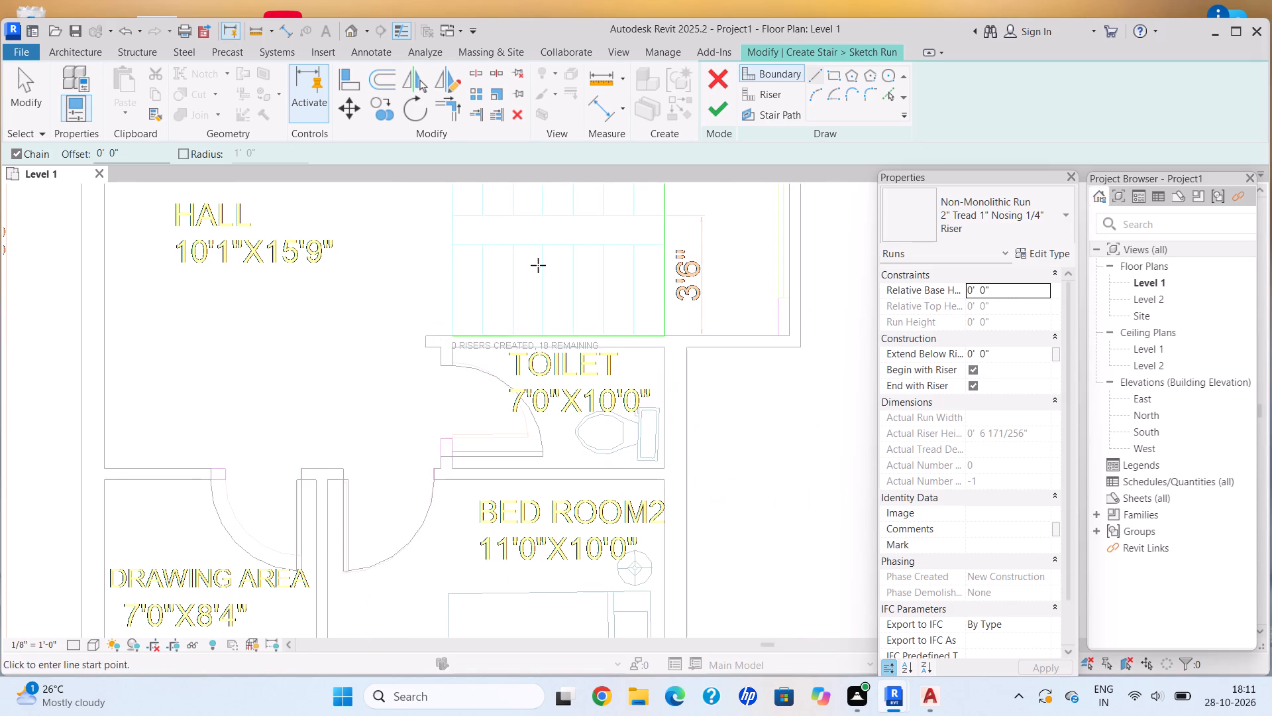
middle_drag(537, 270, 426, 385)
scroll(344, 332, up, 5)
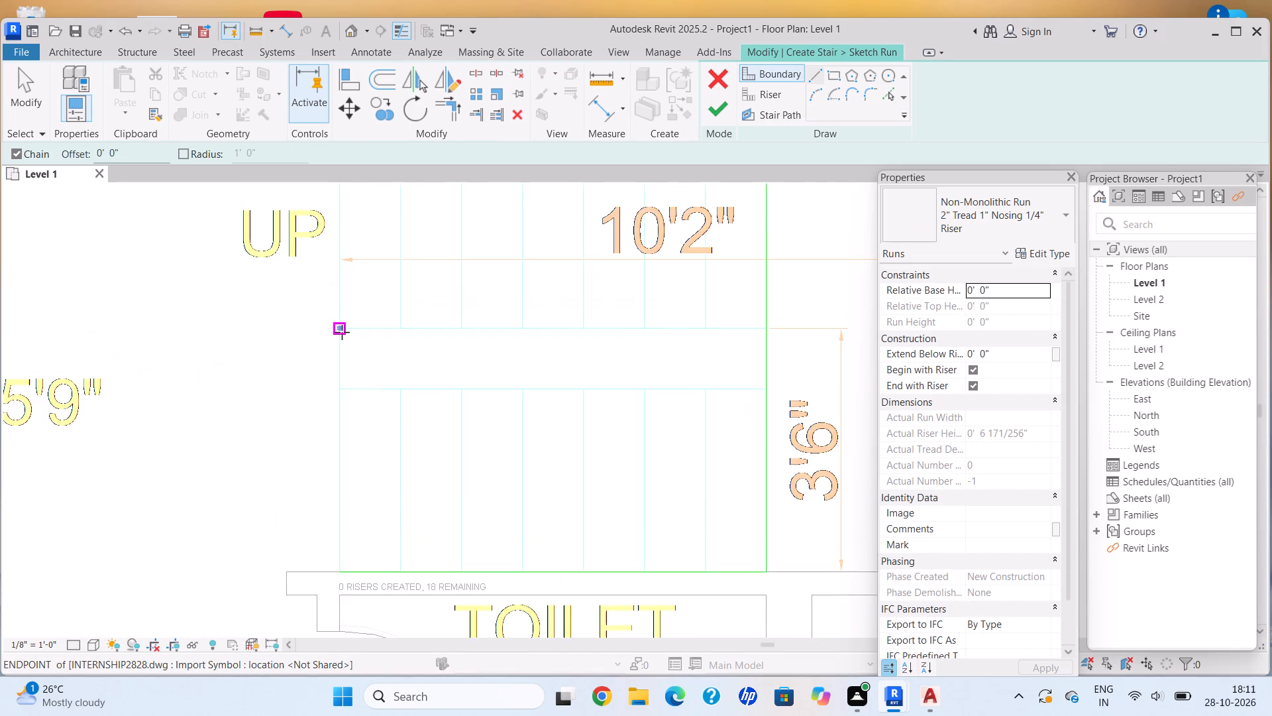
scroll(342, 332, up, 3)
click(338, 323)
middle_drag(608, 292, 275, 333)
scroll(389, 356, down, 2)
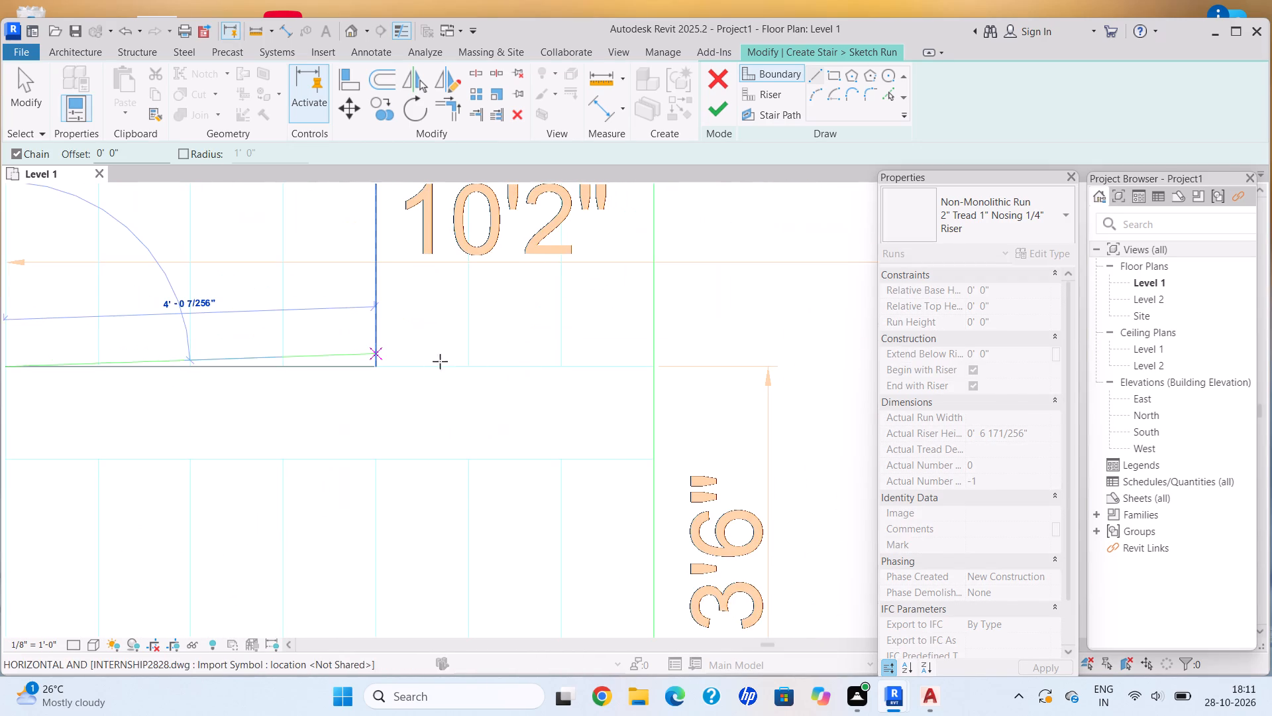
scroll(440, 361, down, 1)
click(511, 365)
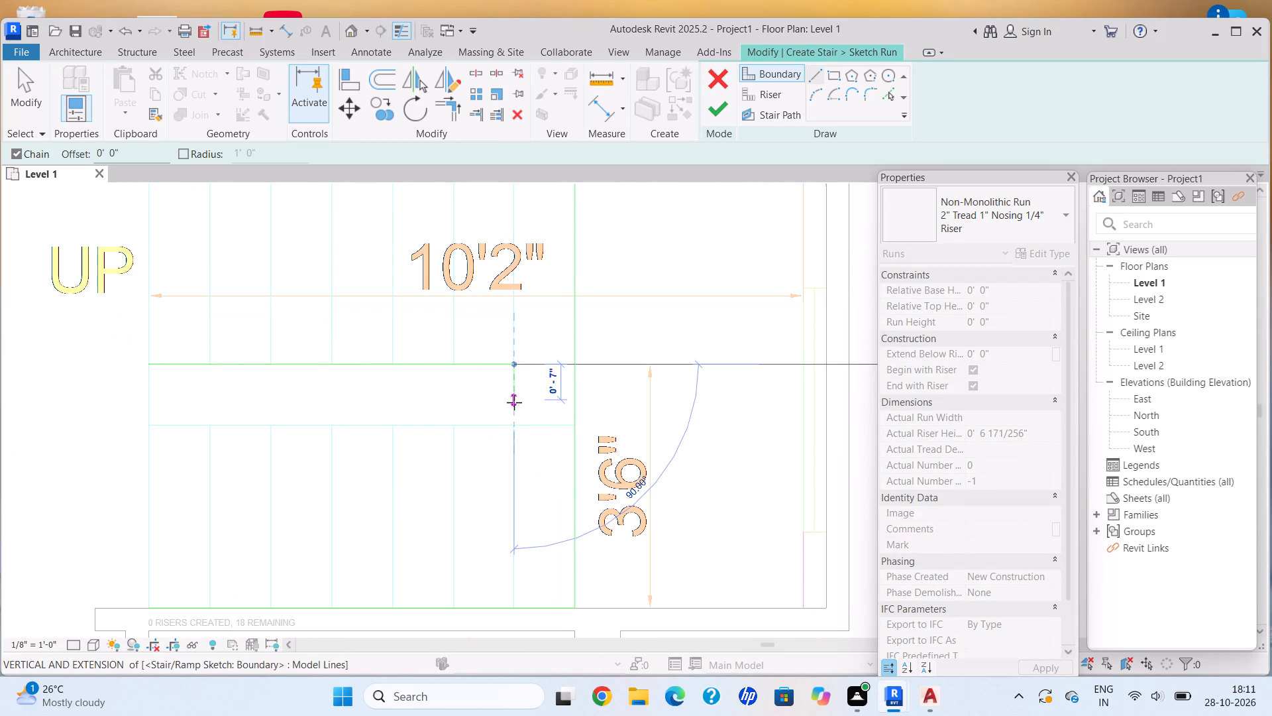
click(516, 426)
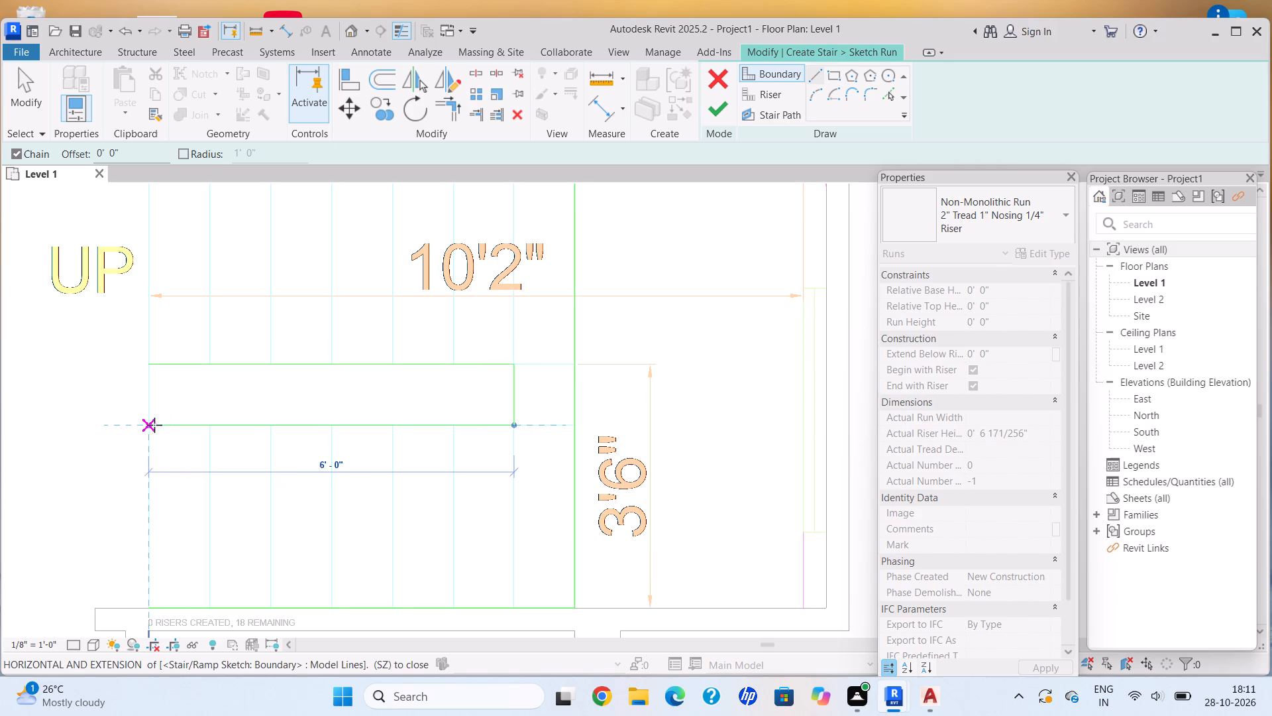
click(150, 425)
key(Escape)
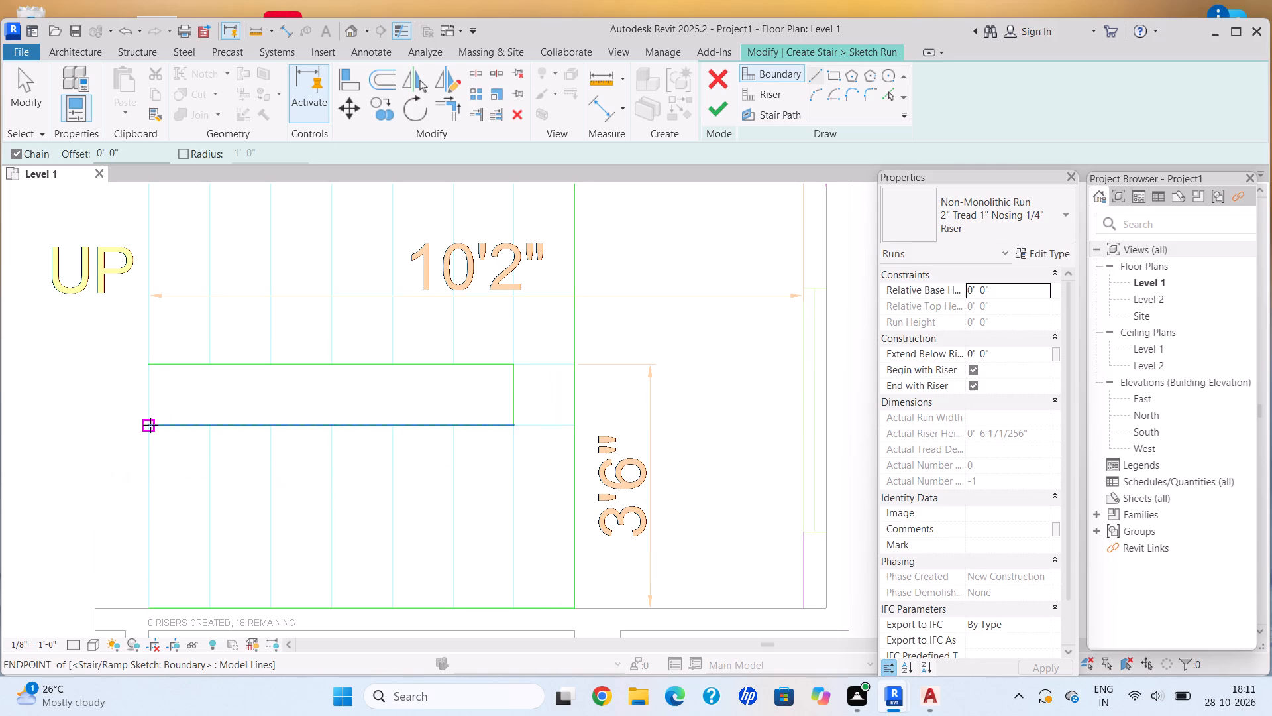
Draw the first three 3'-0" riser lines across the flight beside the 7'0"X4'0" toilet, tracing treads from the landing end.
click(760, 96)
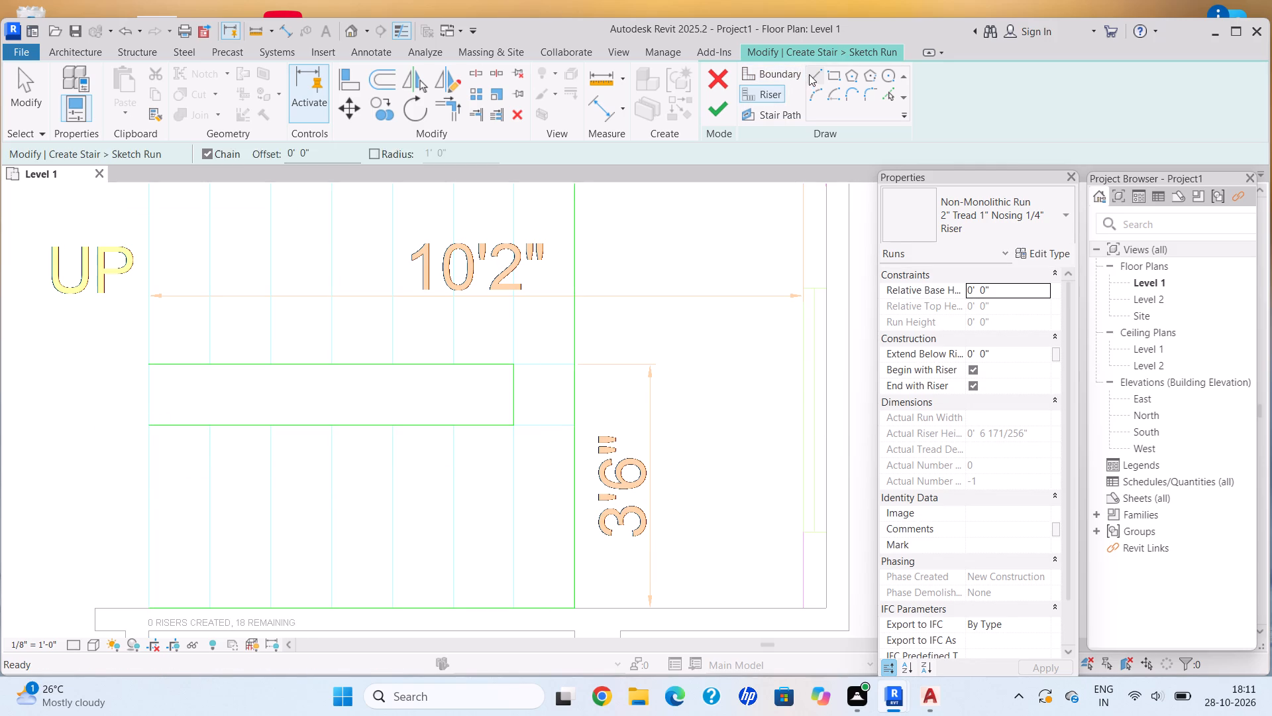
click(809, 74)
scroll(450, 358, down, 4)
middle_drag(448, 352, 452, 398)
scroll(486, 383, up, 4)
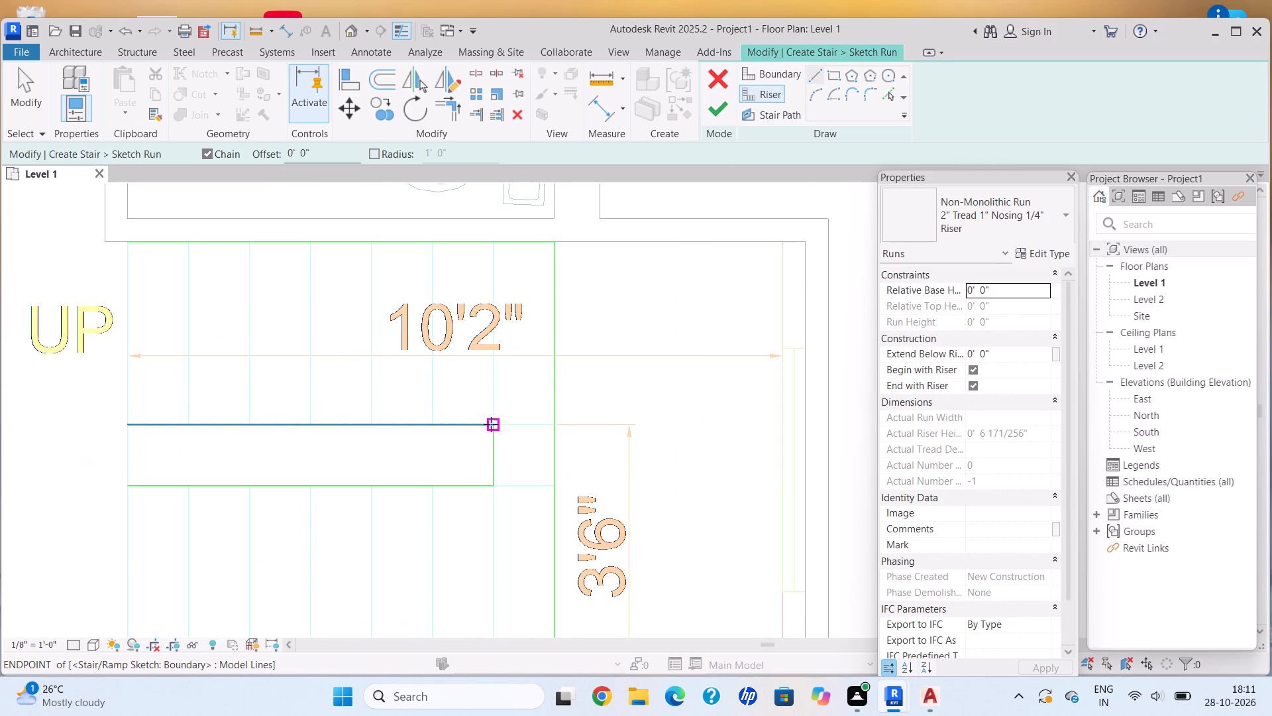
click(493, 426)
click(494, 245)
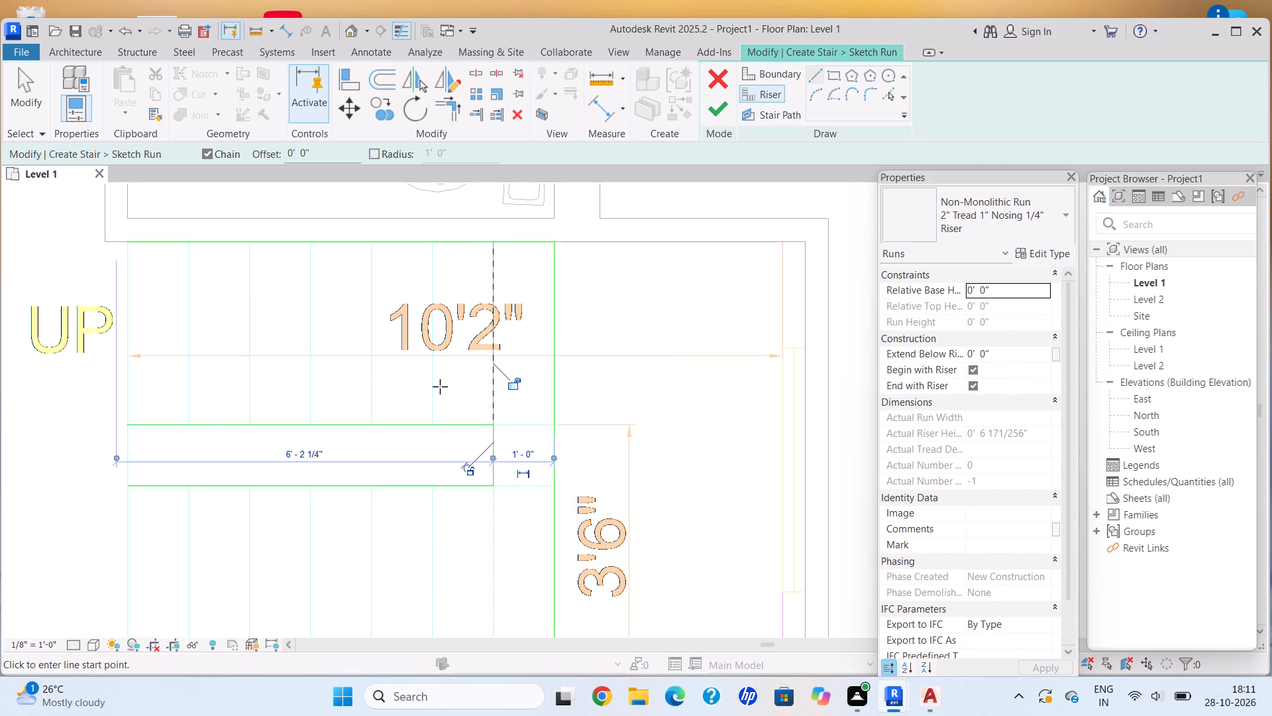
click(433, 426)
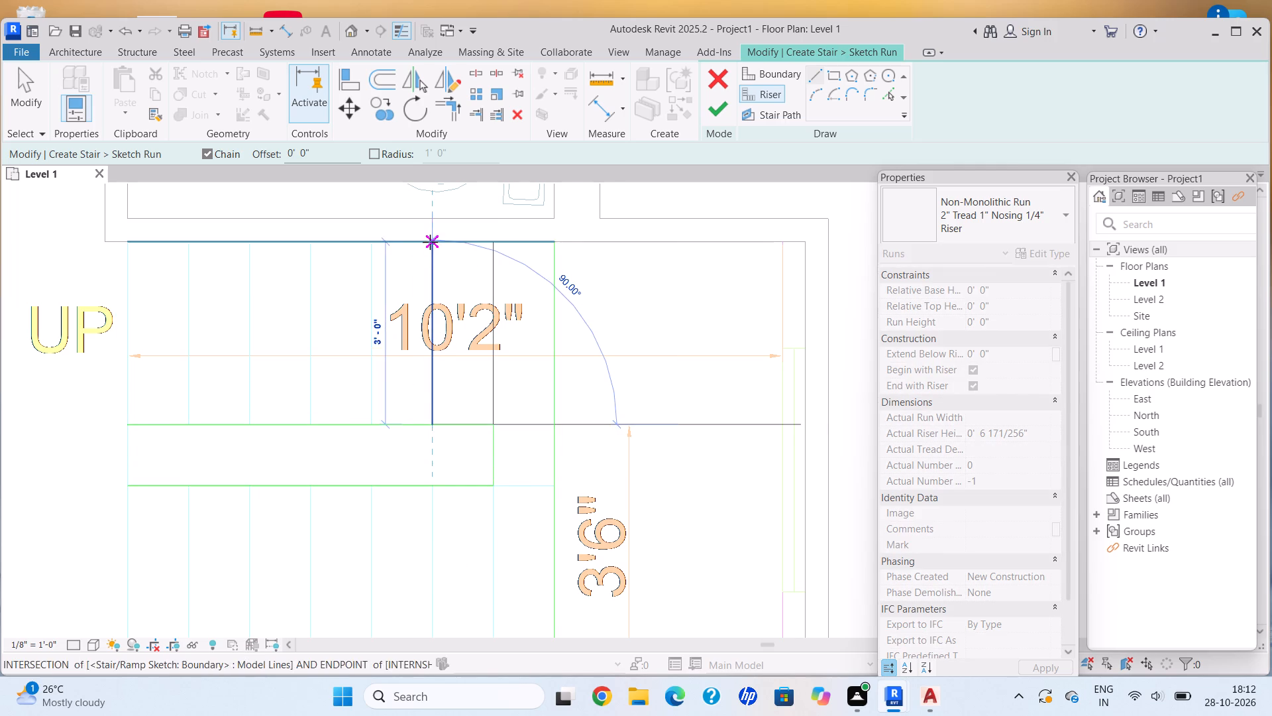
click(430, 242)
click(370, 425)
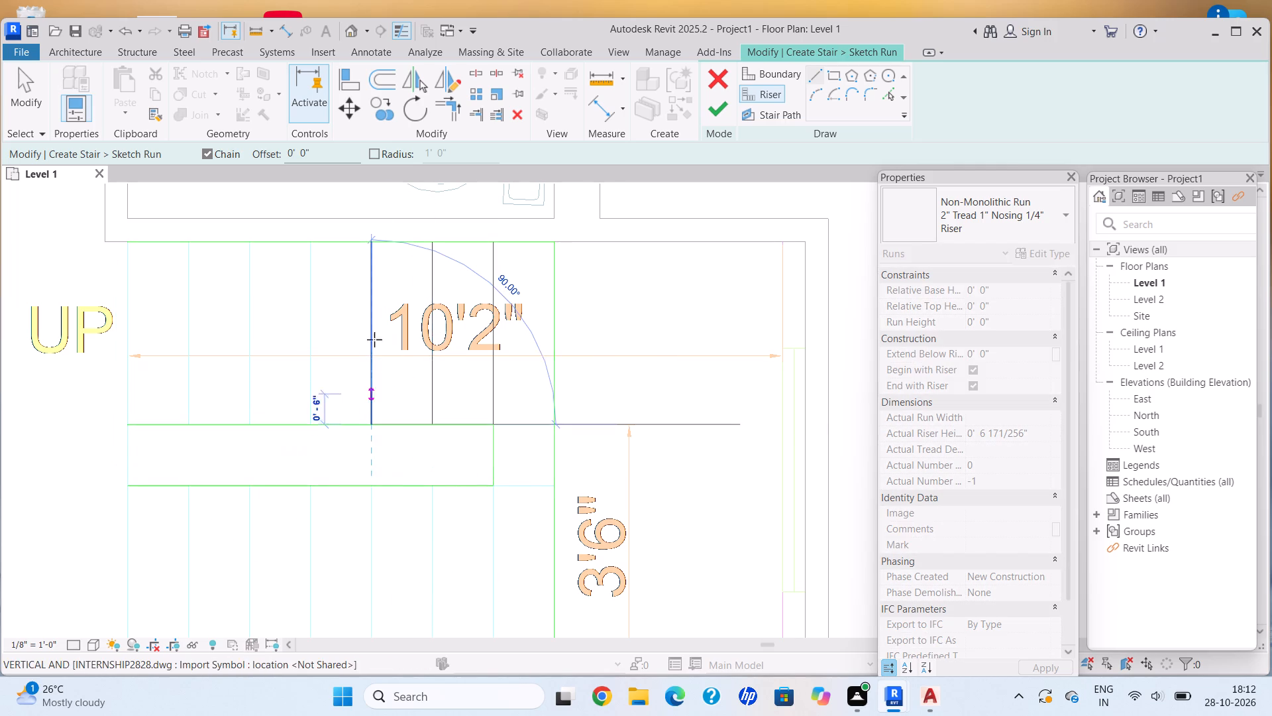
click(372, 238)
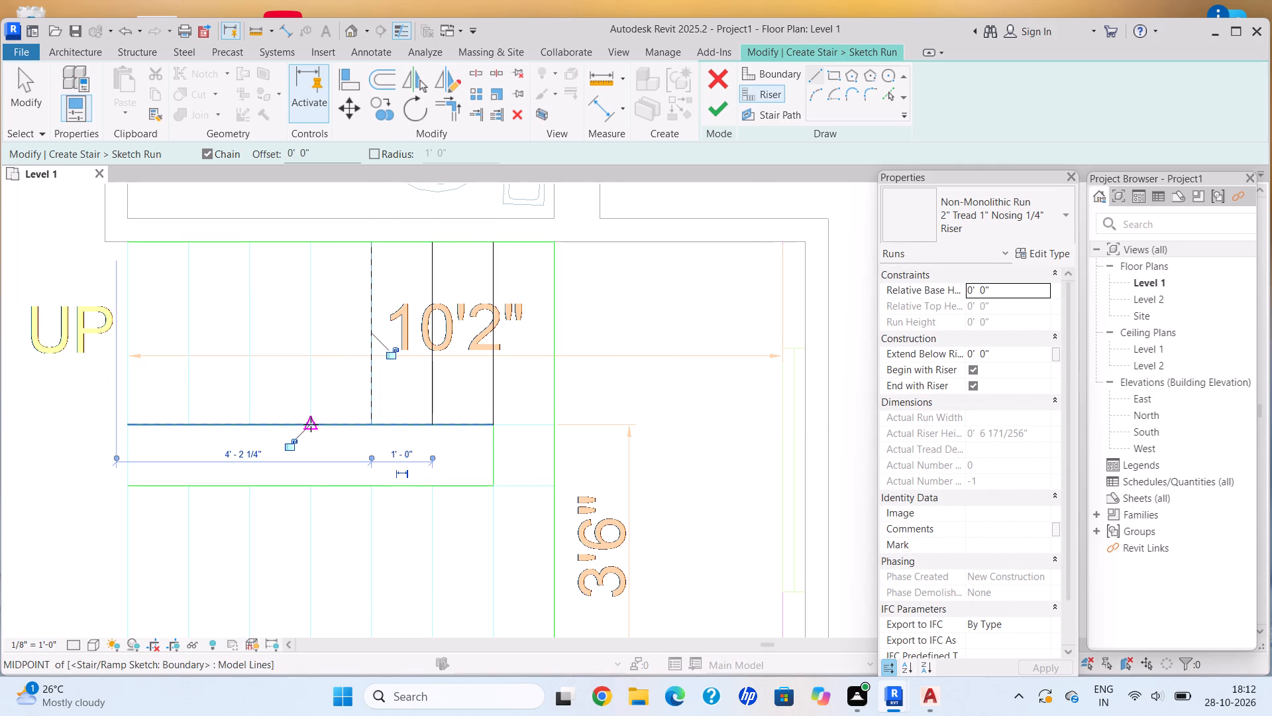
Trace the remaining four 3'-0" riser lines of the 7'0"X4'0" toilet-side flight, ending at the hall edge.
click(311, 424)
click(310, 241)
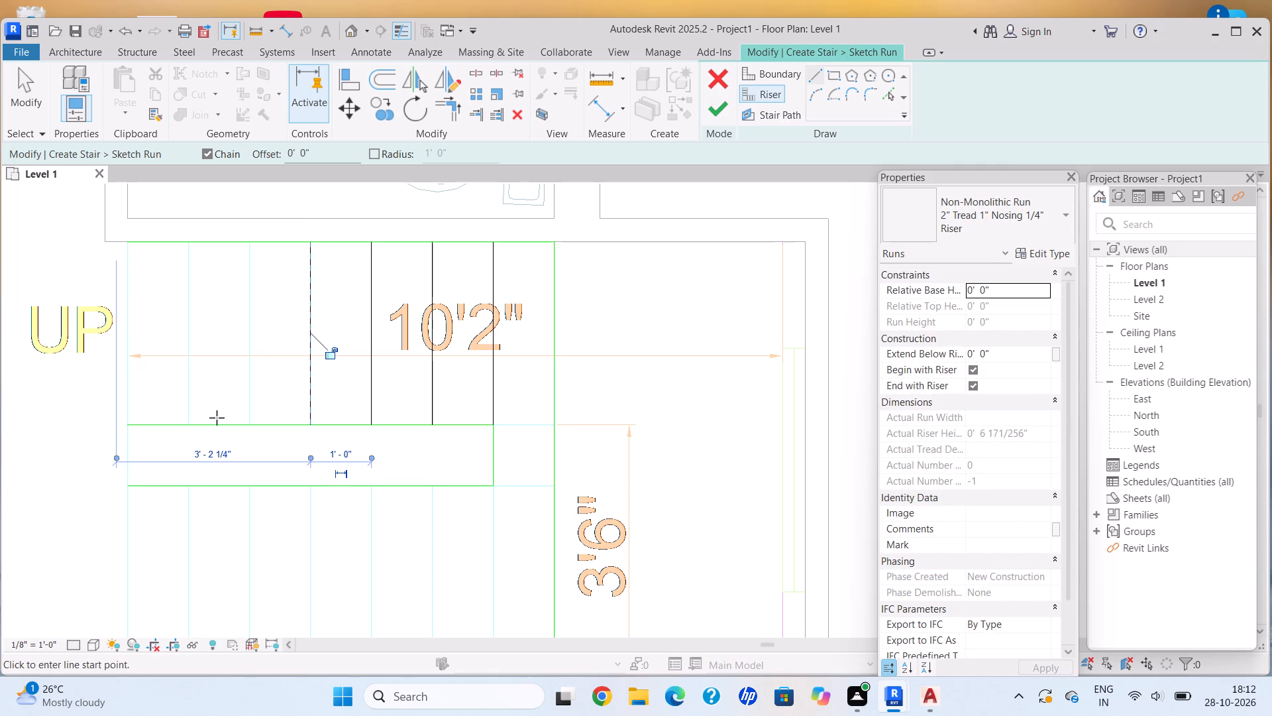
click(250, 426)
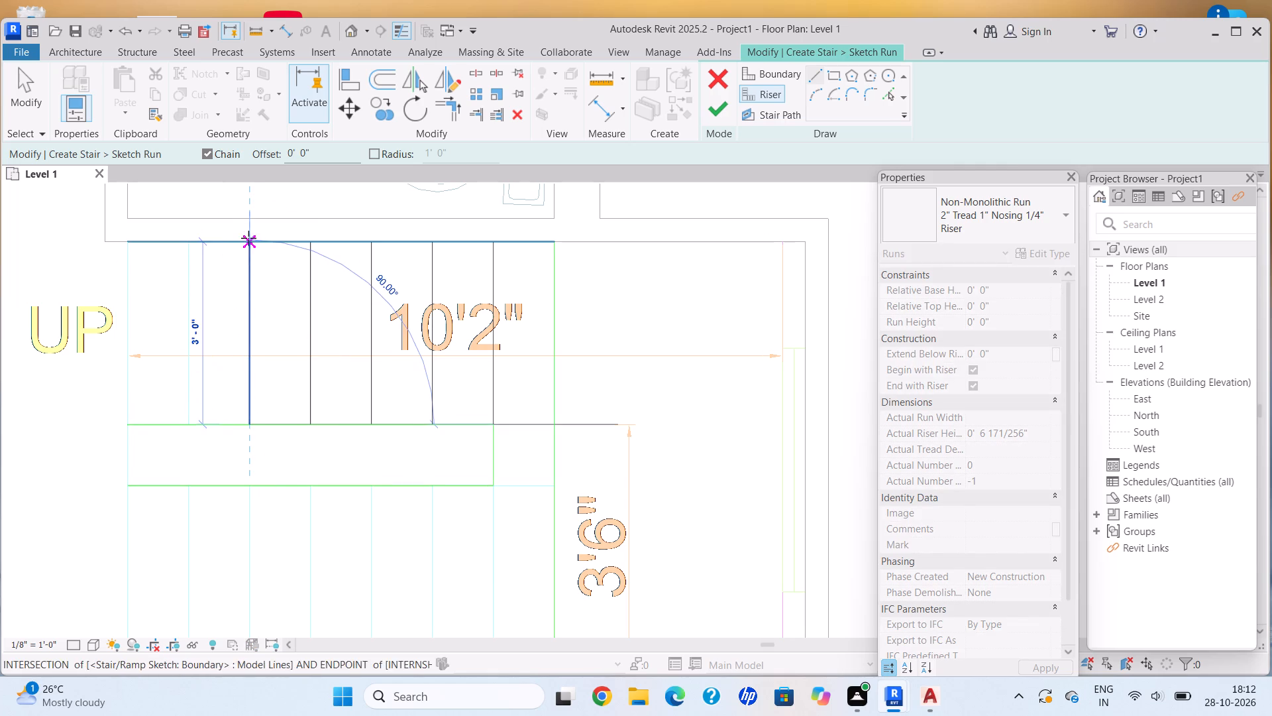
click(248, 238)
click(188, 424)
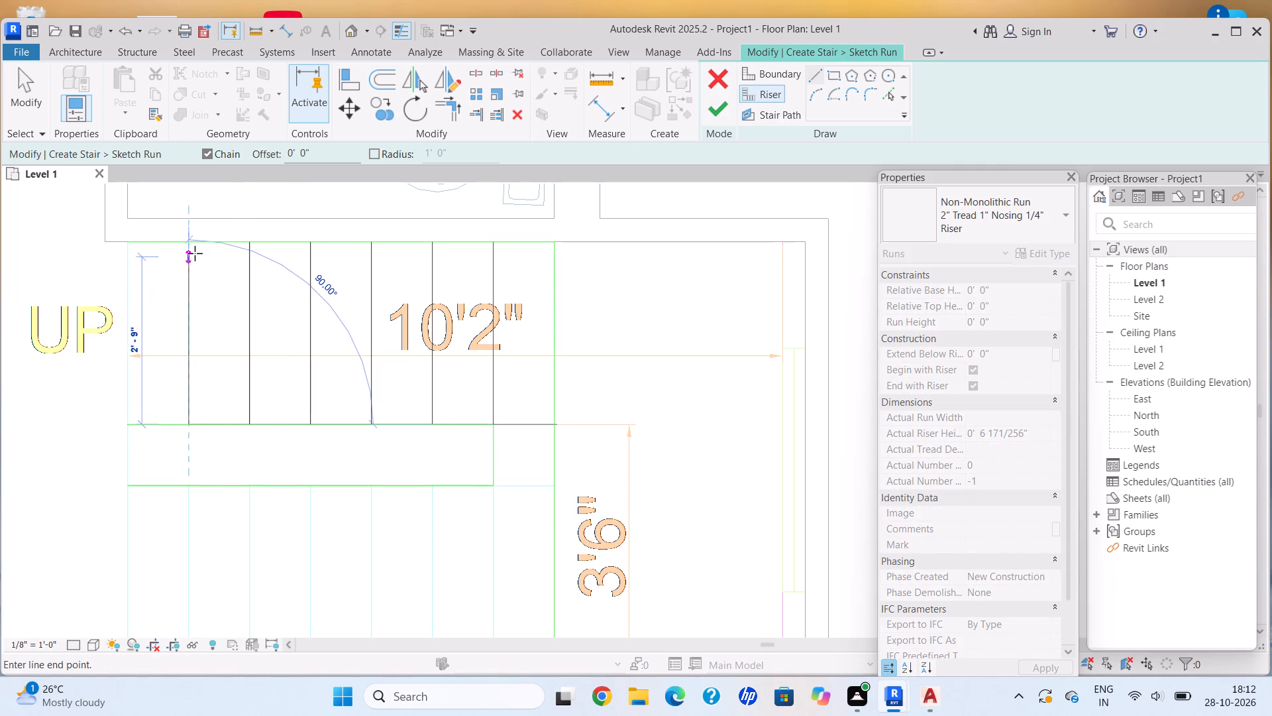
click(189, 241)
click(128, 420)
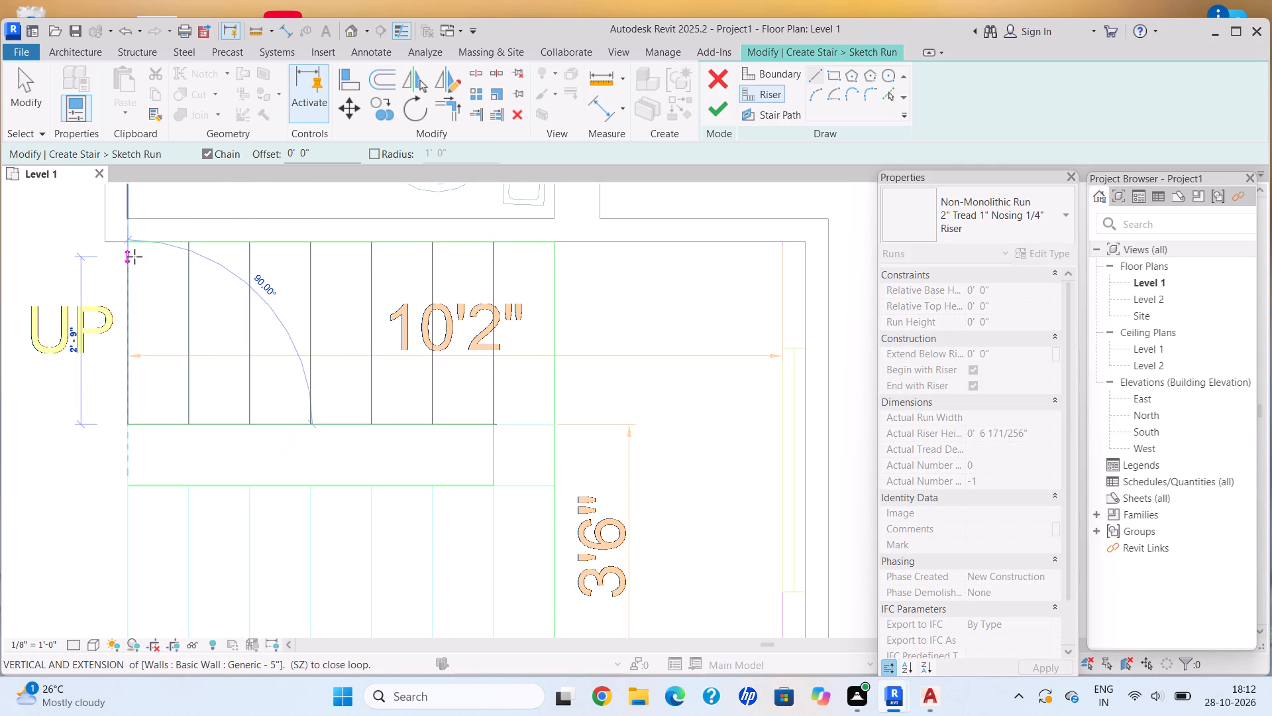
click(132, 245)
Draw the first three 3'-0" riser lines across the flight beside the 7'0"X10'0" toilet, tracing treads from the landing end.
scroll(384, 449, down, 3)
middle_drag(382, 444, 310, 329)
scroll(388, 377, up, 4)
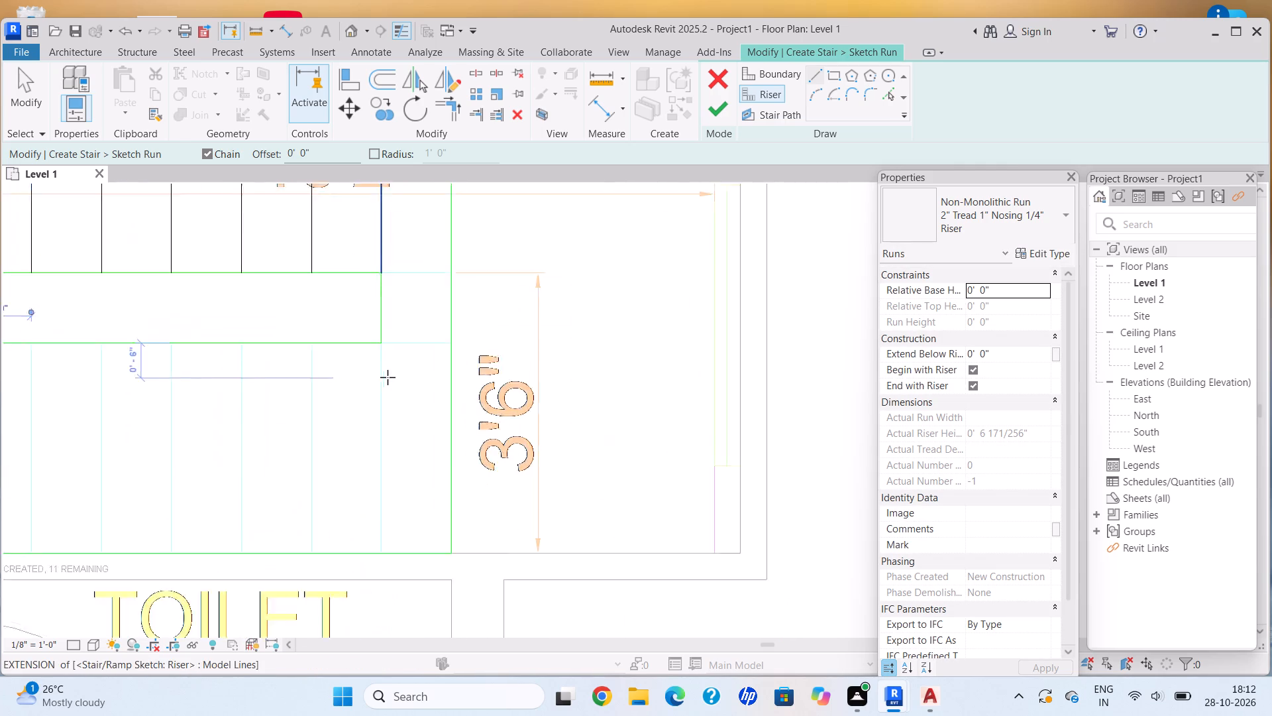
click(380, 344)
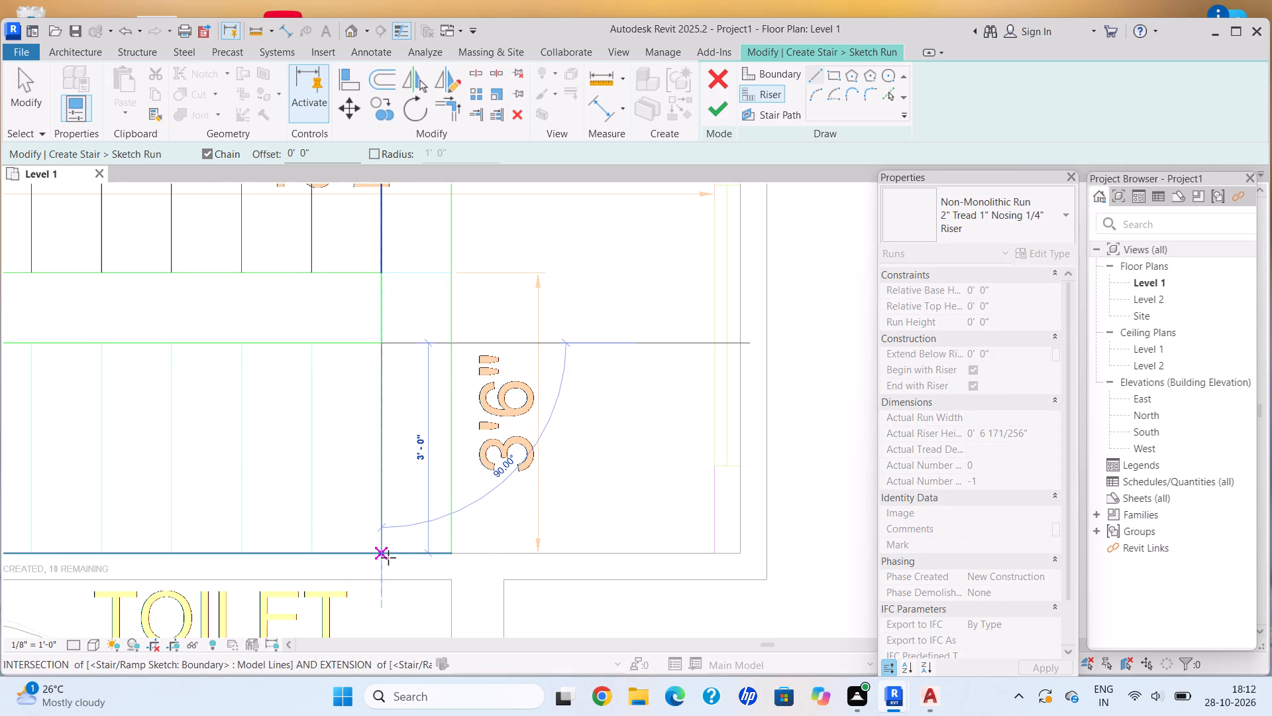
click(388, 558)
middle_drag(227, 426, 301, 394)
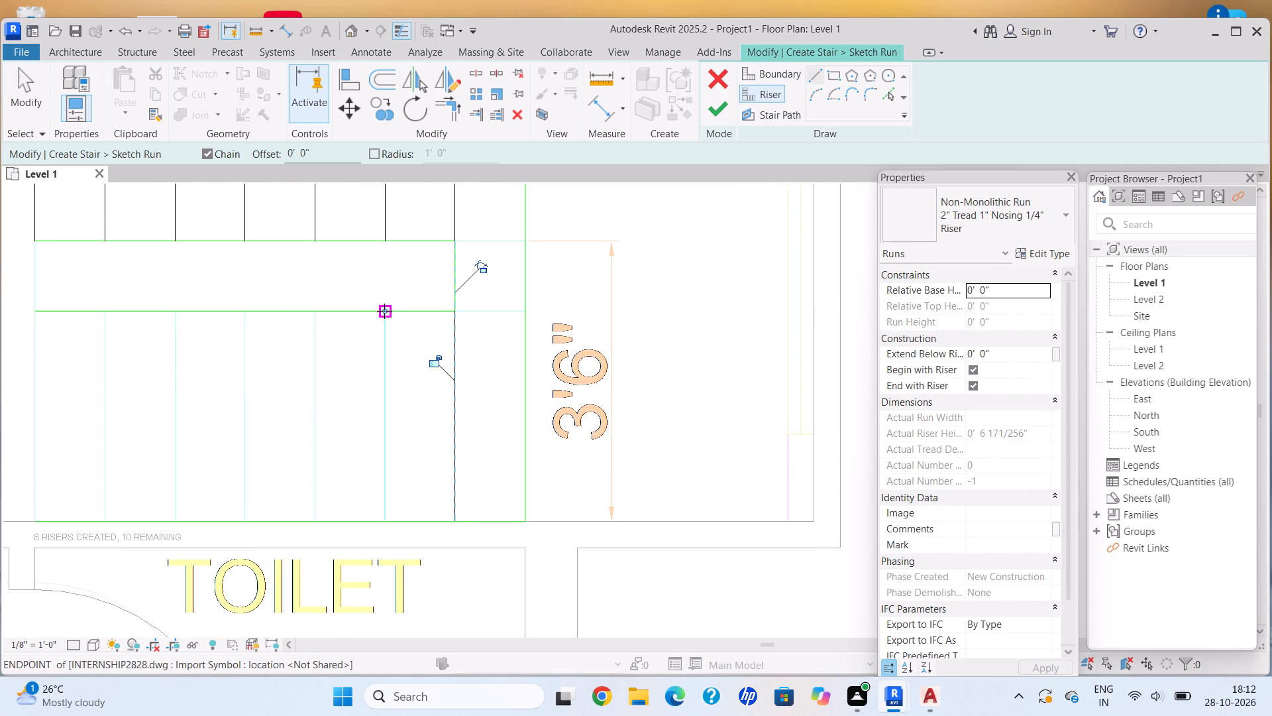
click(384, 311)
click(382, 522)
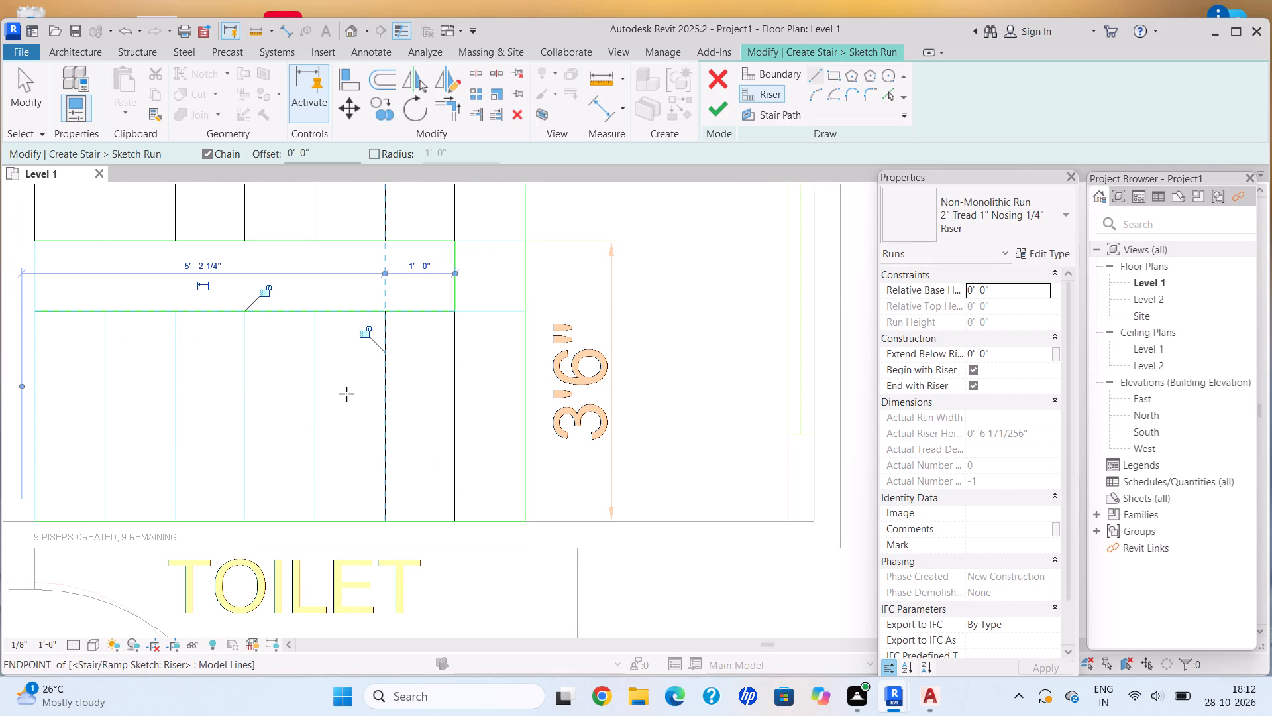
click(316, 315)
click(311, 522)
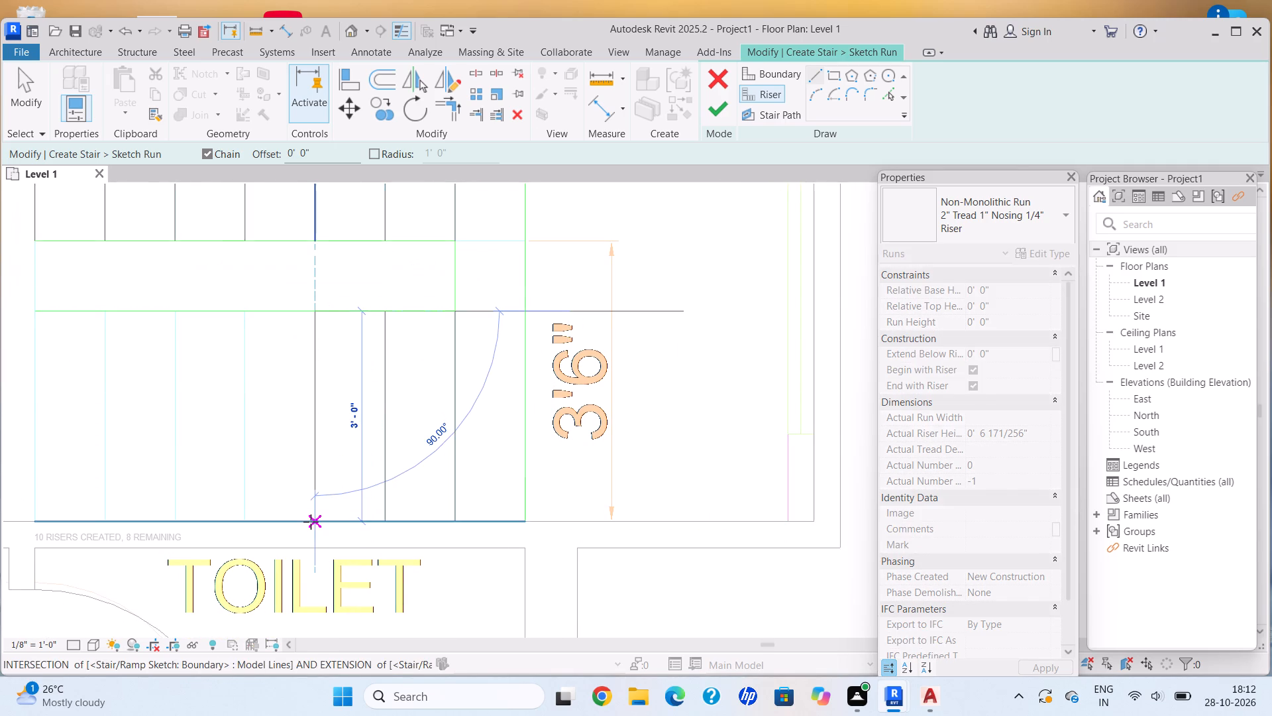
Trace the remaining four 3'-0" riser lines of the 7'0"X10'0" toilet-side flight, ending at the hall edge.
click(244, 310)
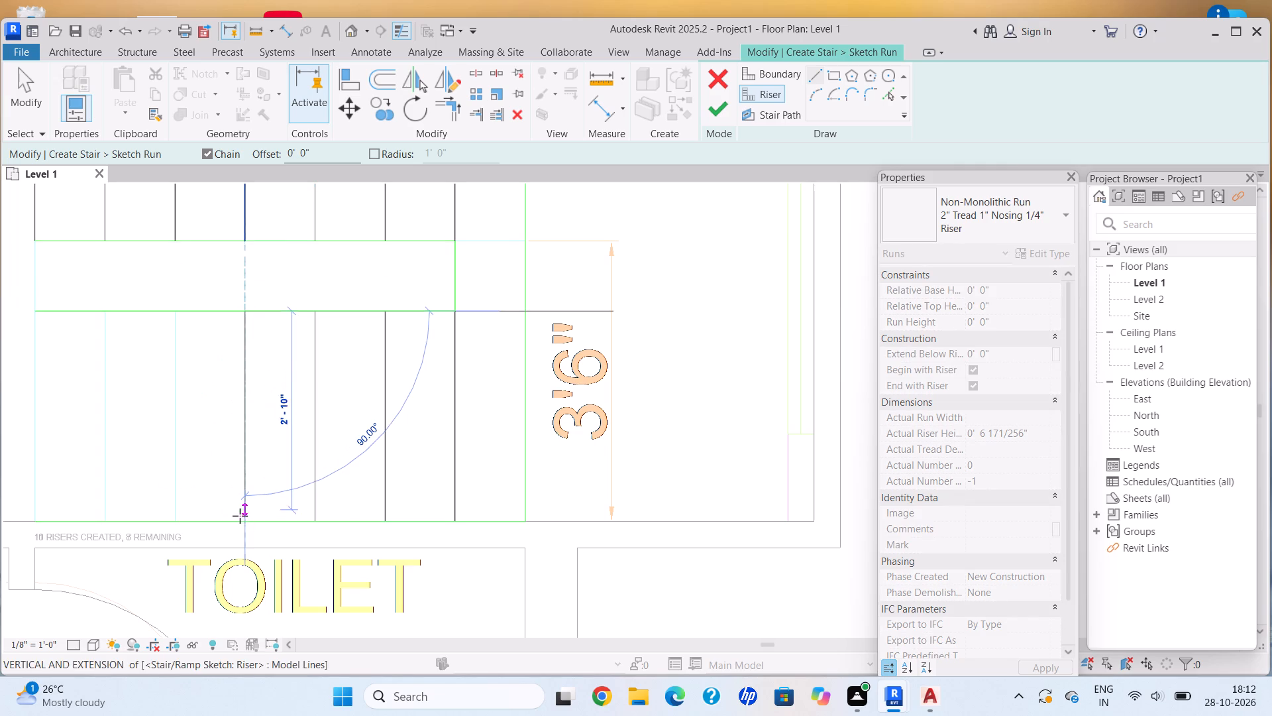
click(243, 520)
click(174, 316)
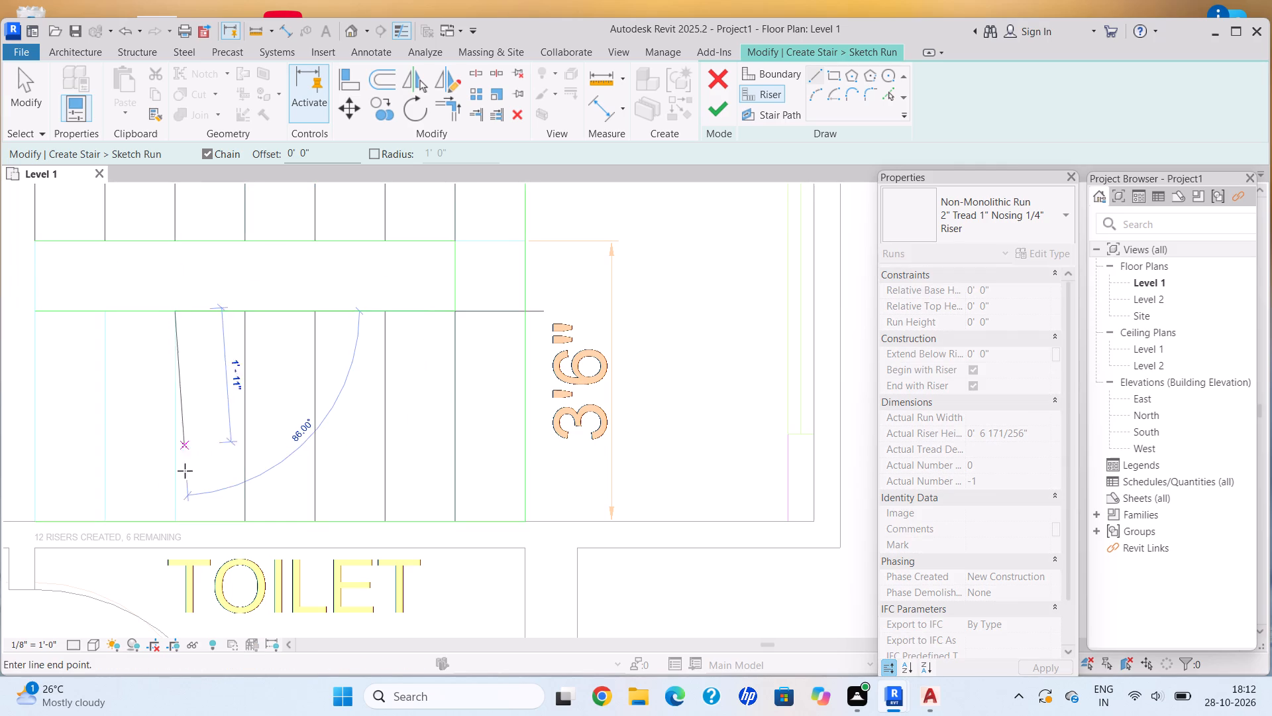
click(177, 522)
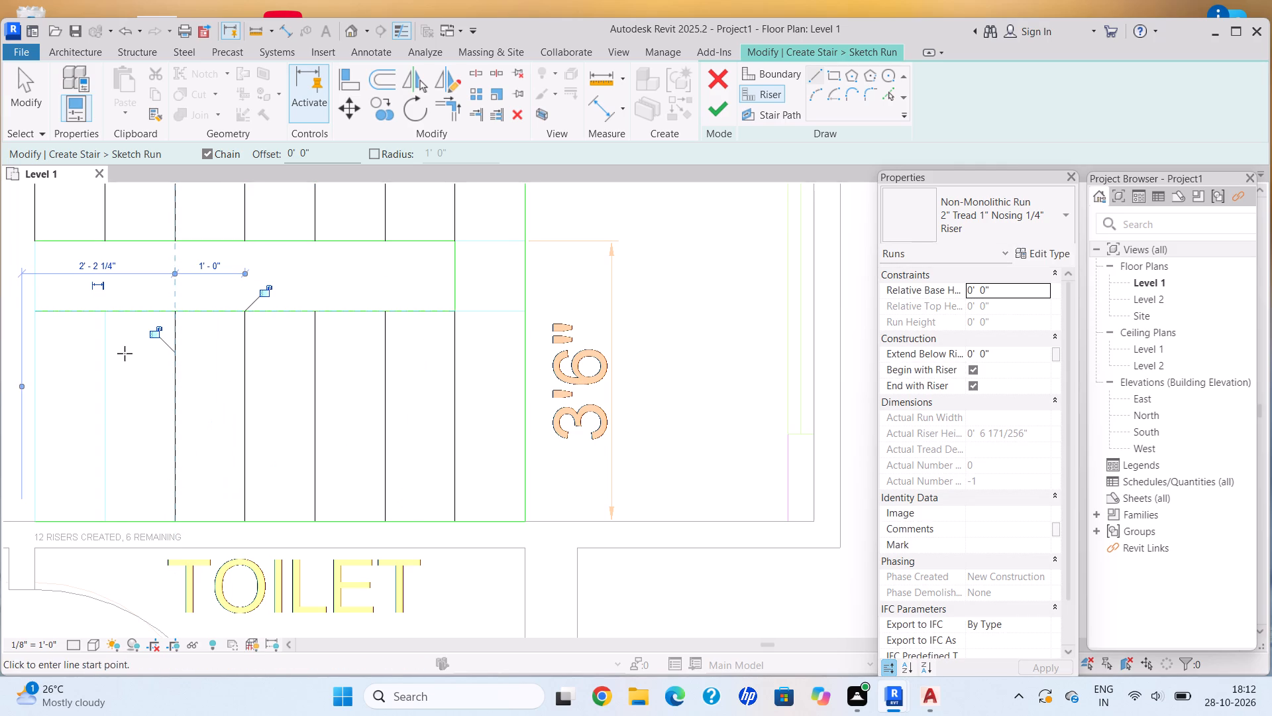
click(108, 312)
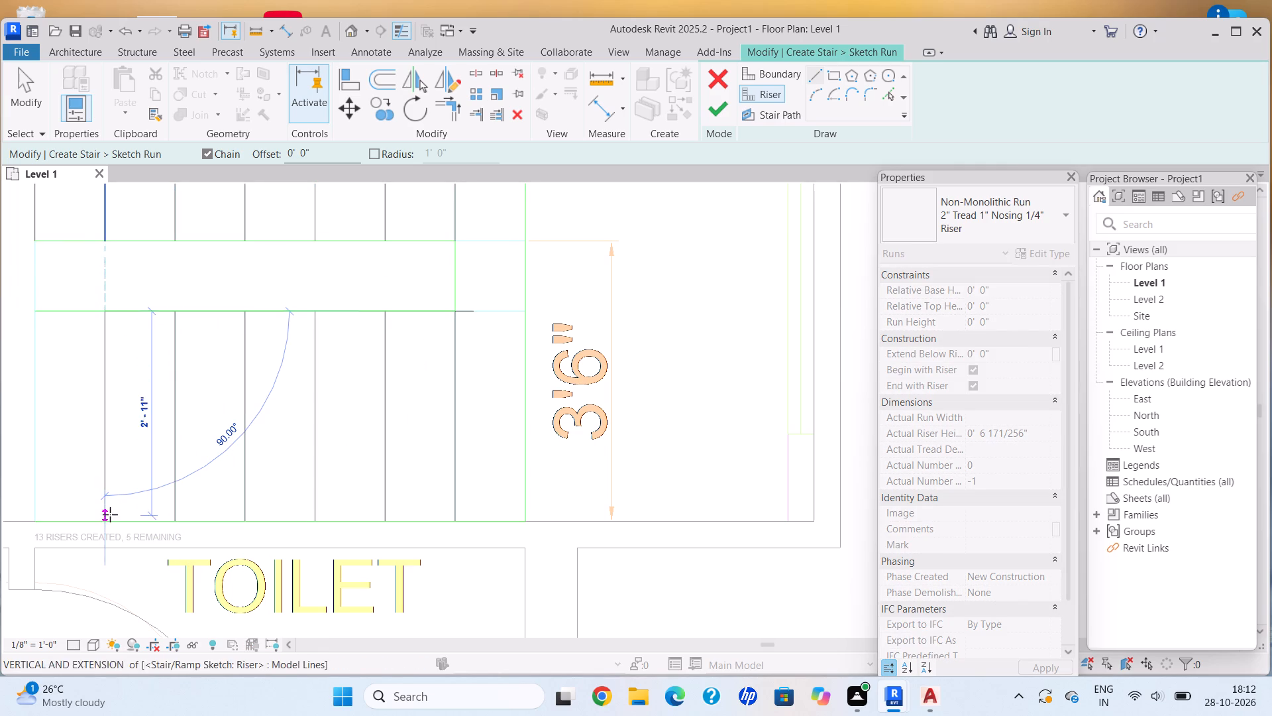
click(104, 520)
middle_drag(60, 467, 270, 459)
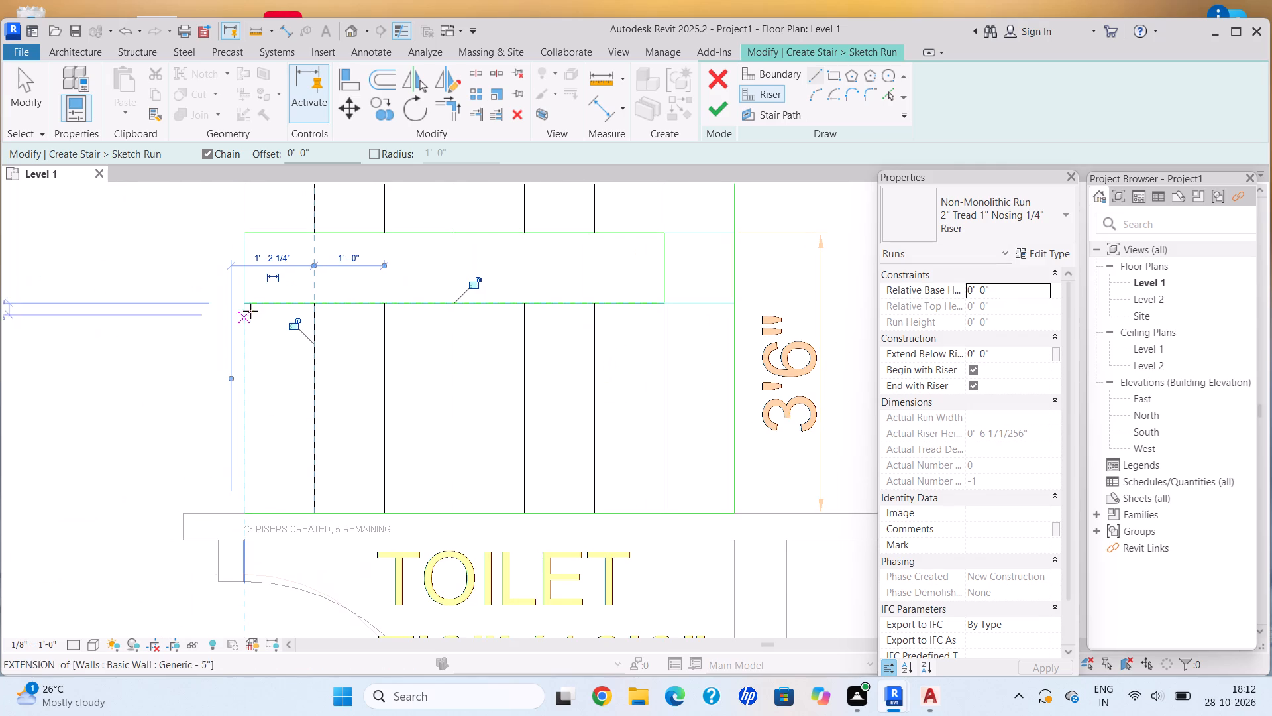
click(246, 303)
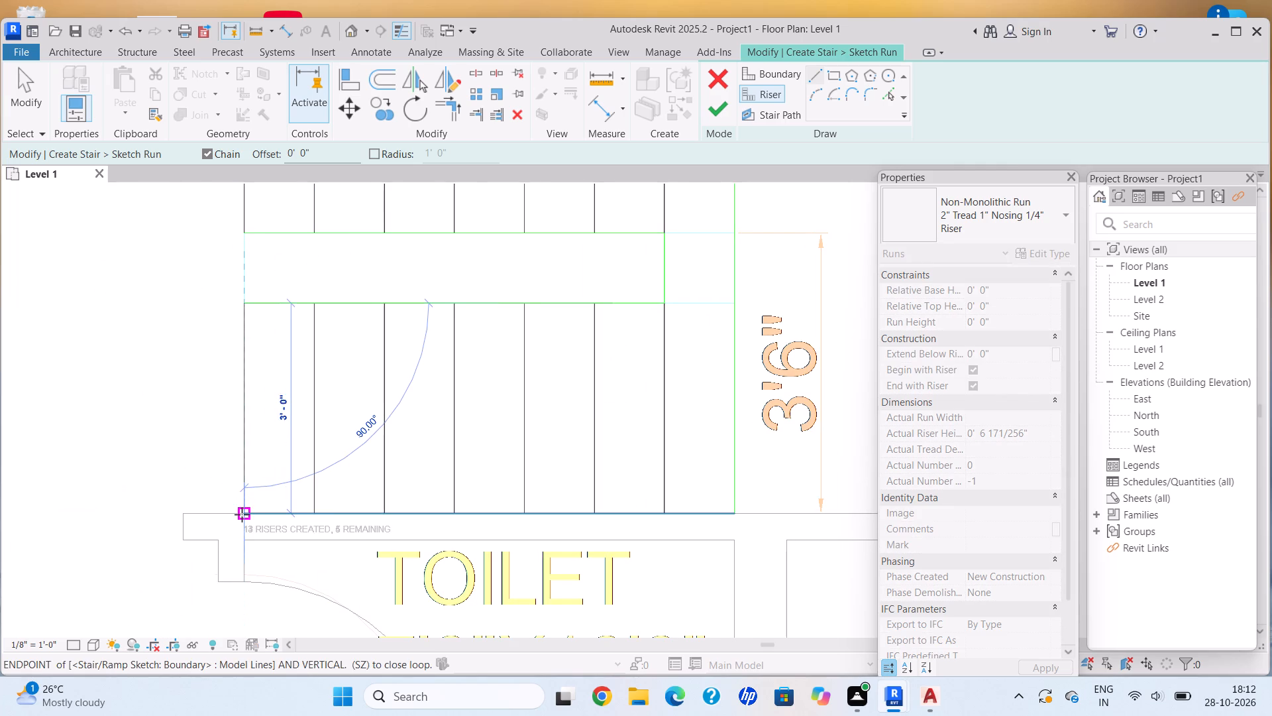
click(242, 514)
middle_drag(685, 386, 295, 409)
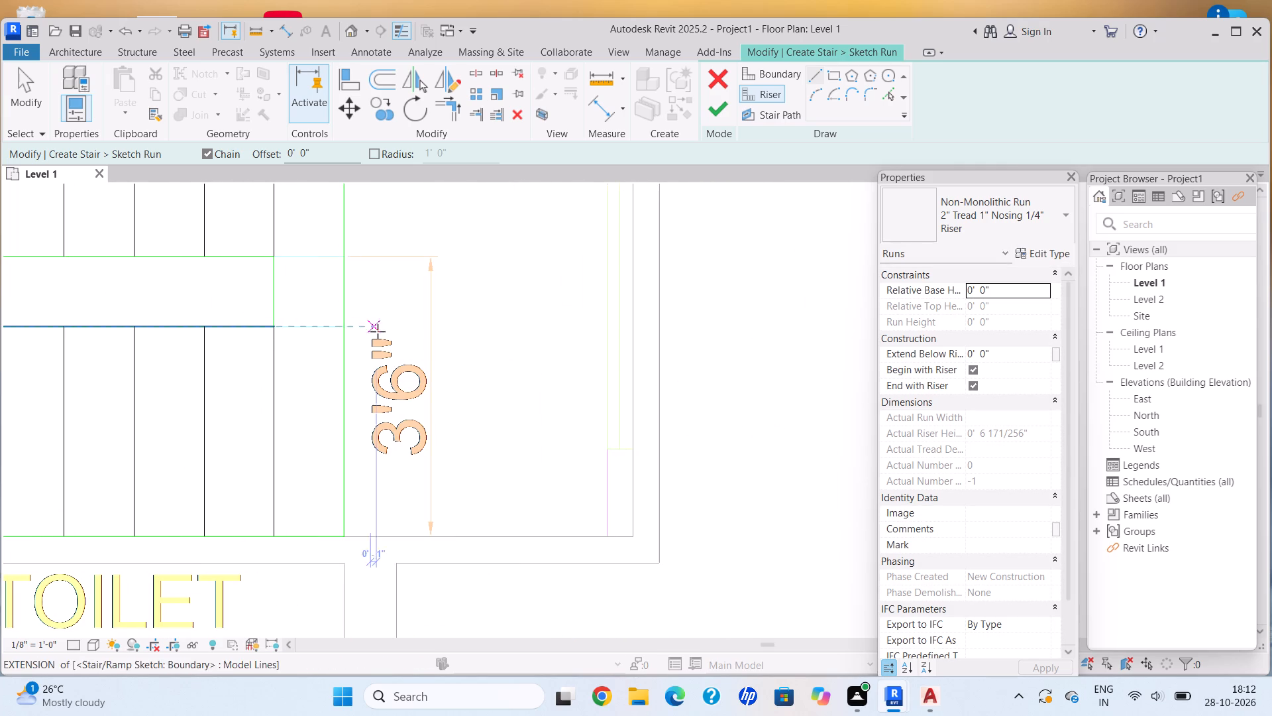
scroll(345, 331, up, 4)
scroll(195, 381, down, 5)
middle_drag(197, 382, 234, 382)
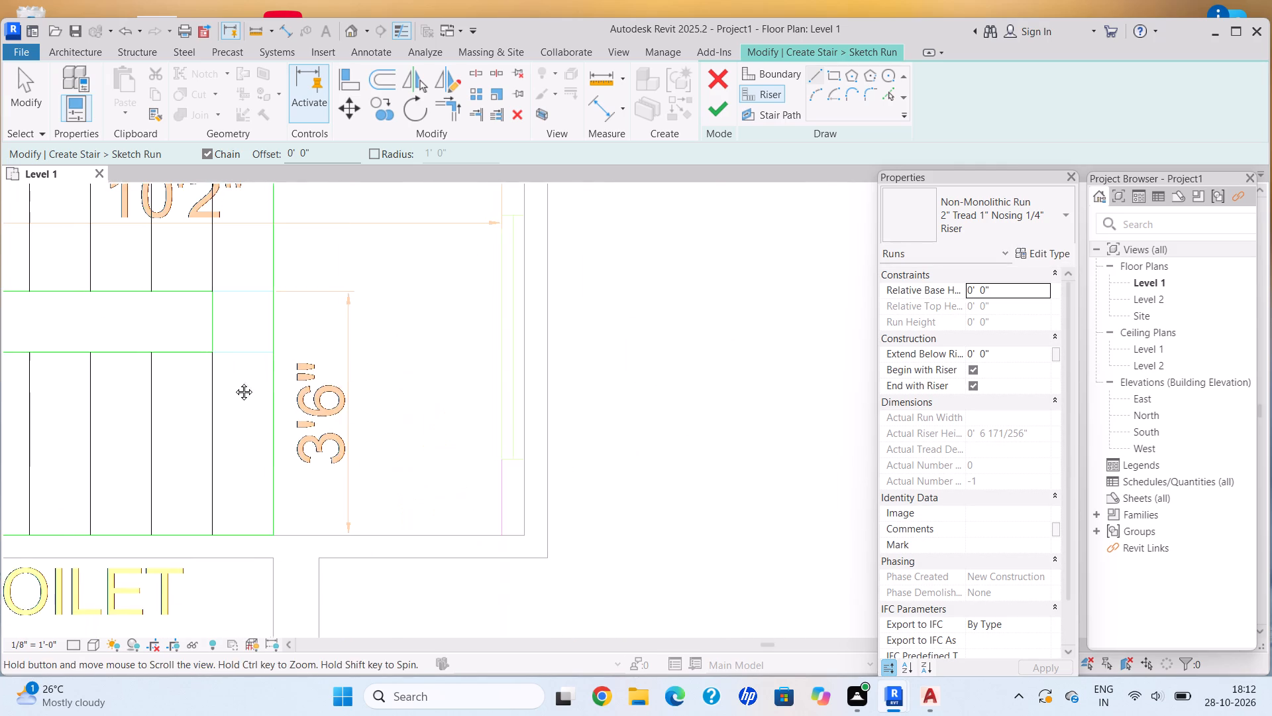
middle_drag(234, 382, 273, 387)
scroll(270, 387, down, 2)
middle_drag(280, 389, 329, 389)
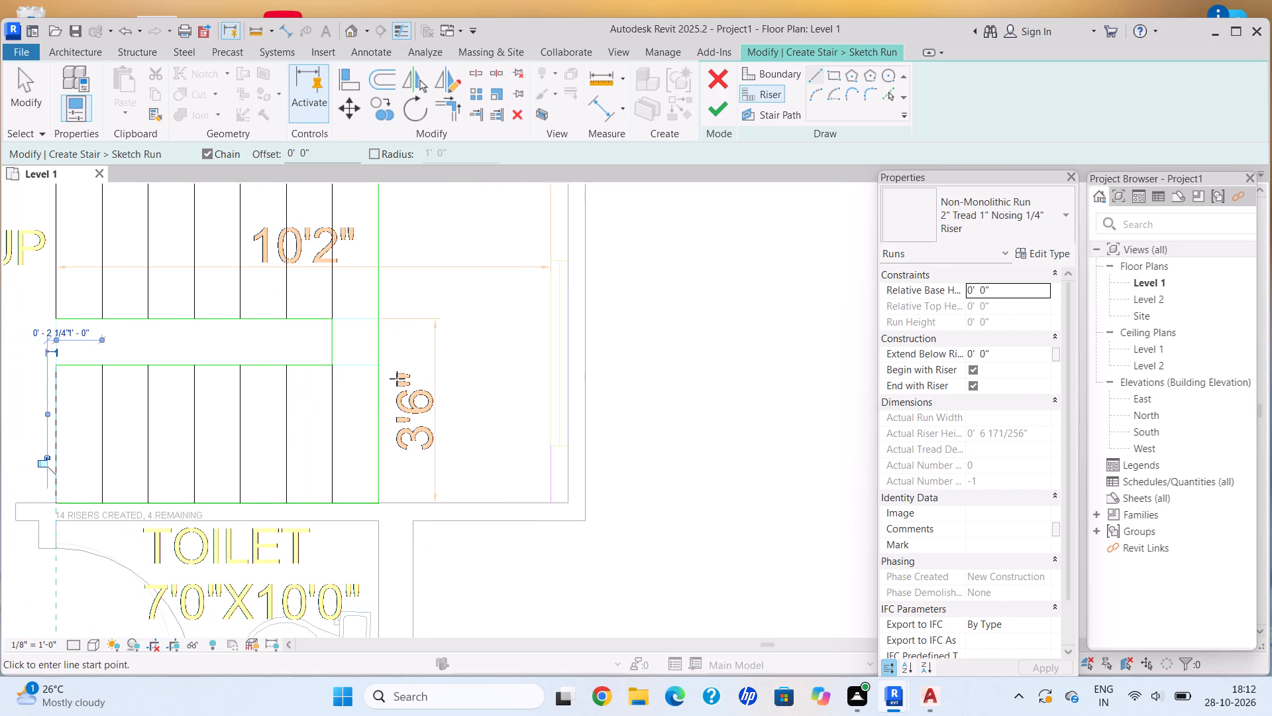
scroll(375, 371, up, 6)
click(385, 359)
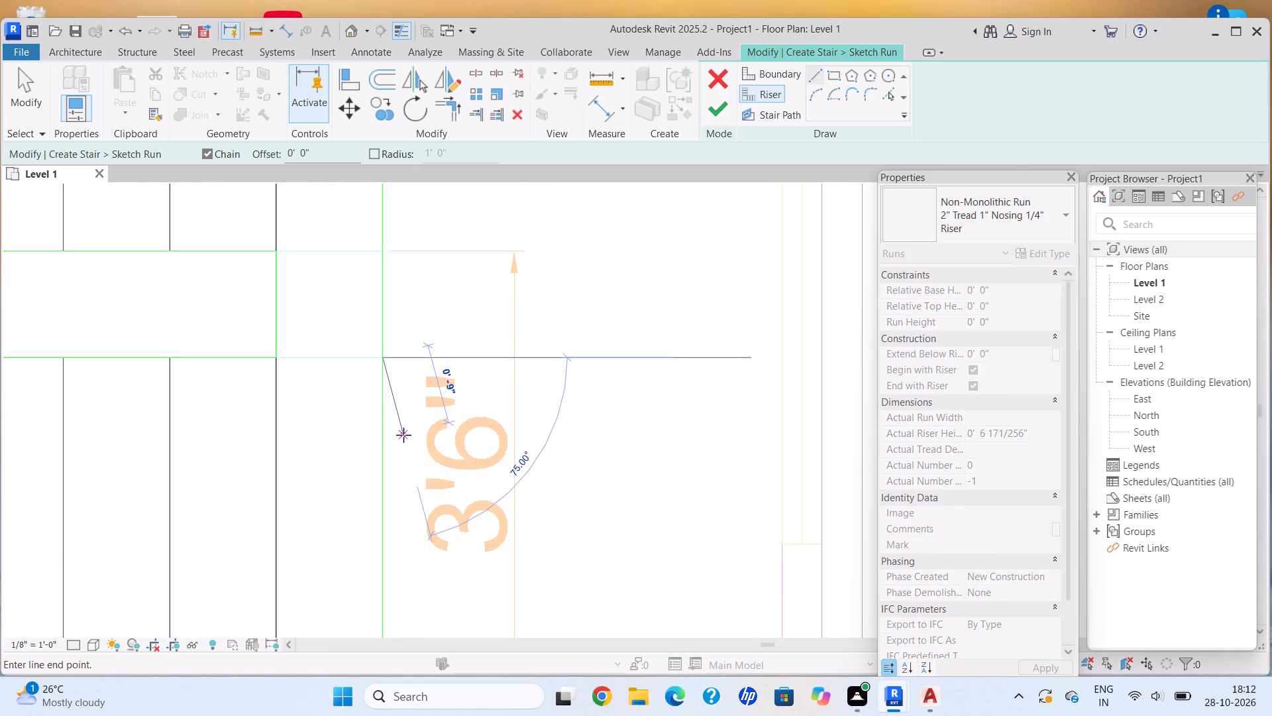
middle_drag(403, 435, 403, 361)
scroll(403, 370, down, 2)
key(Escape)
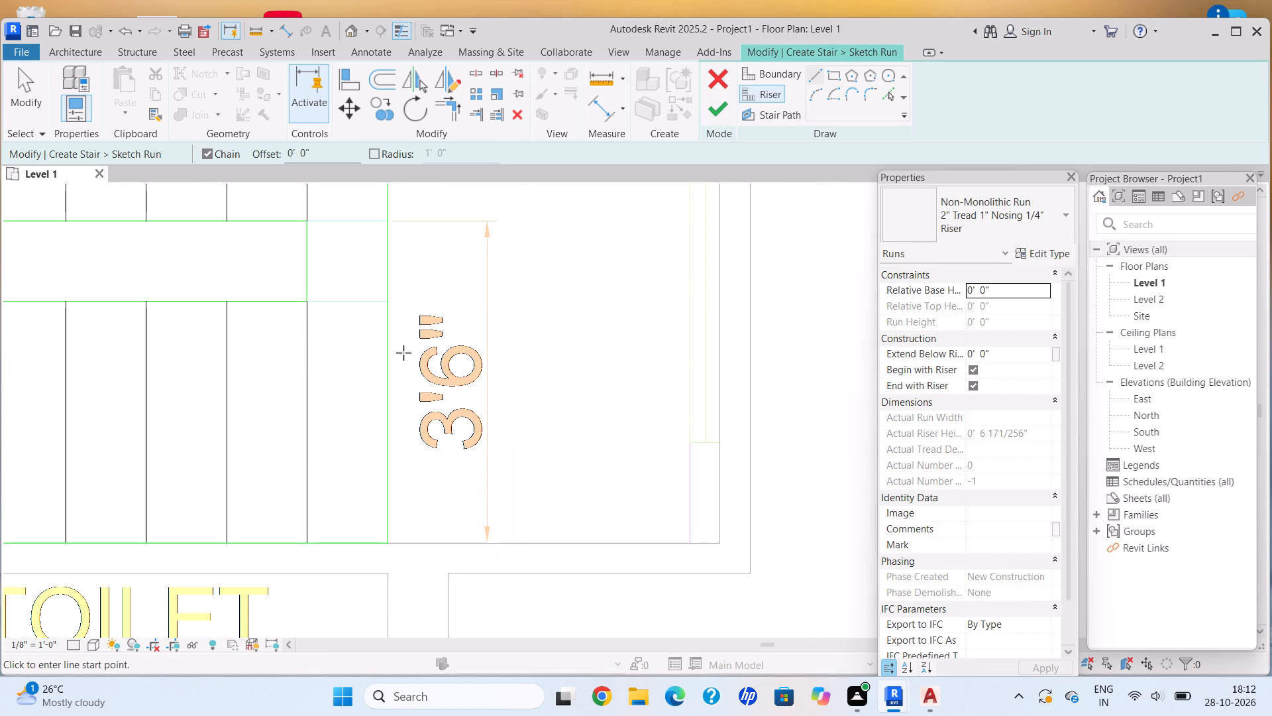
Draw a U-shaped stair path from the hall end of the 7'0"X10'0" toilet-side flight, across the landing strip and back along the other flight.
scroll(403, 353, down, 6)
middle_drag(404, 351, 426, 411)
scroll(426, 411, down, 1)
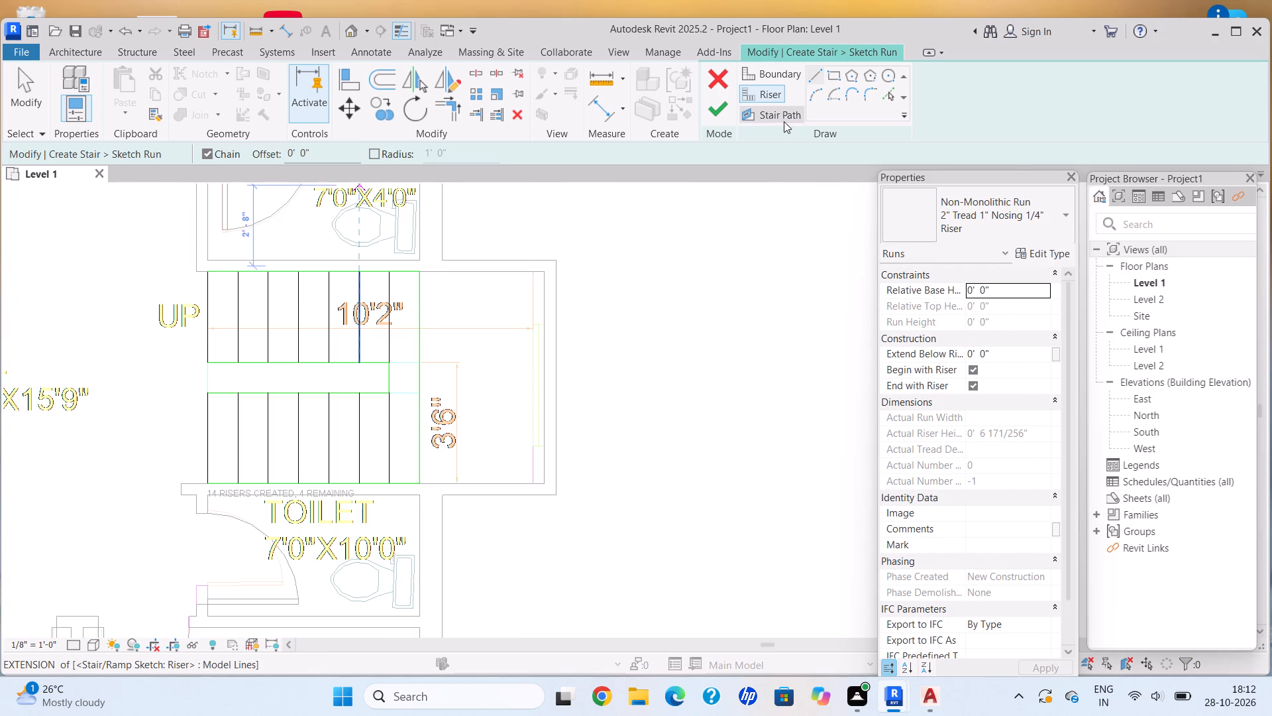
click(788, 118)
click(814, 72)
scroll(399, 296, down, 1)
middle_click(394, 302)
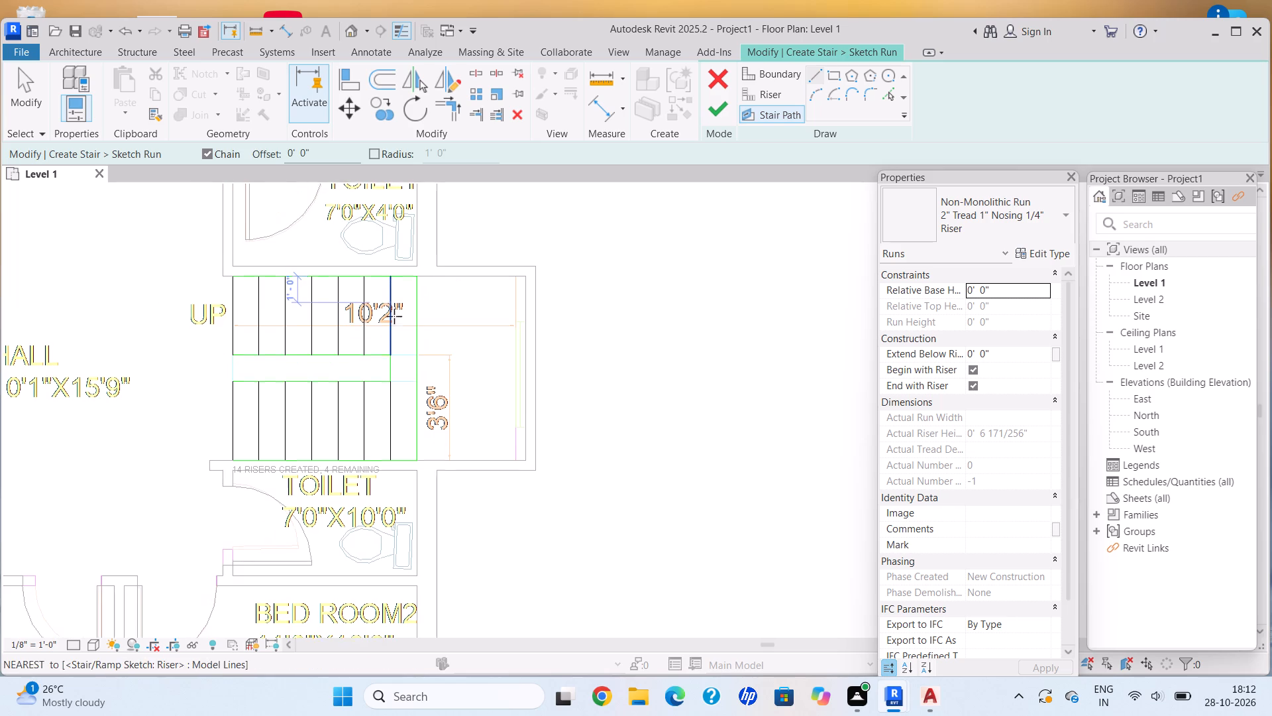
scroll(270, 445, up, 4)
click(227, 420)
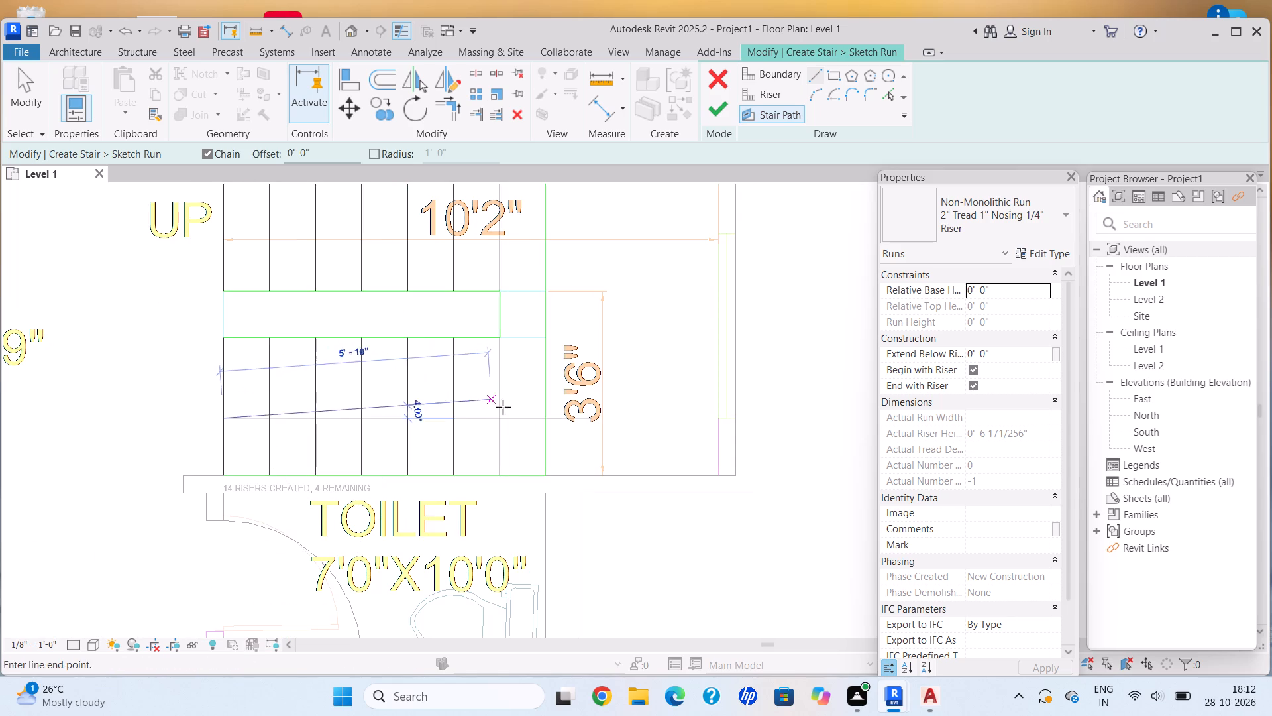
click(524, 420)
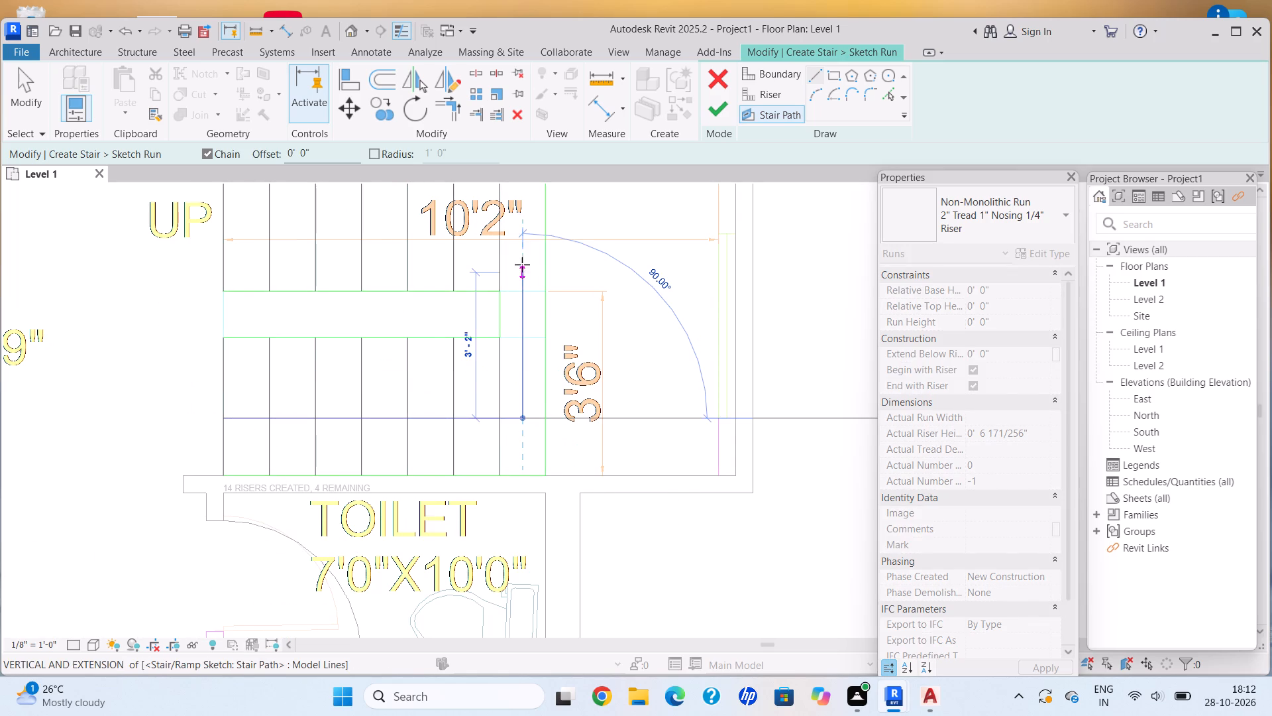
click(521, 237)
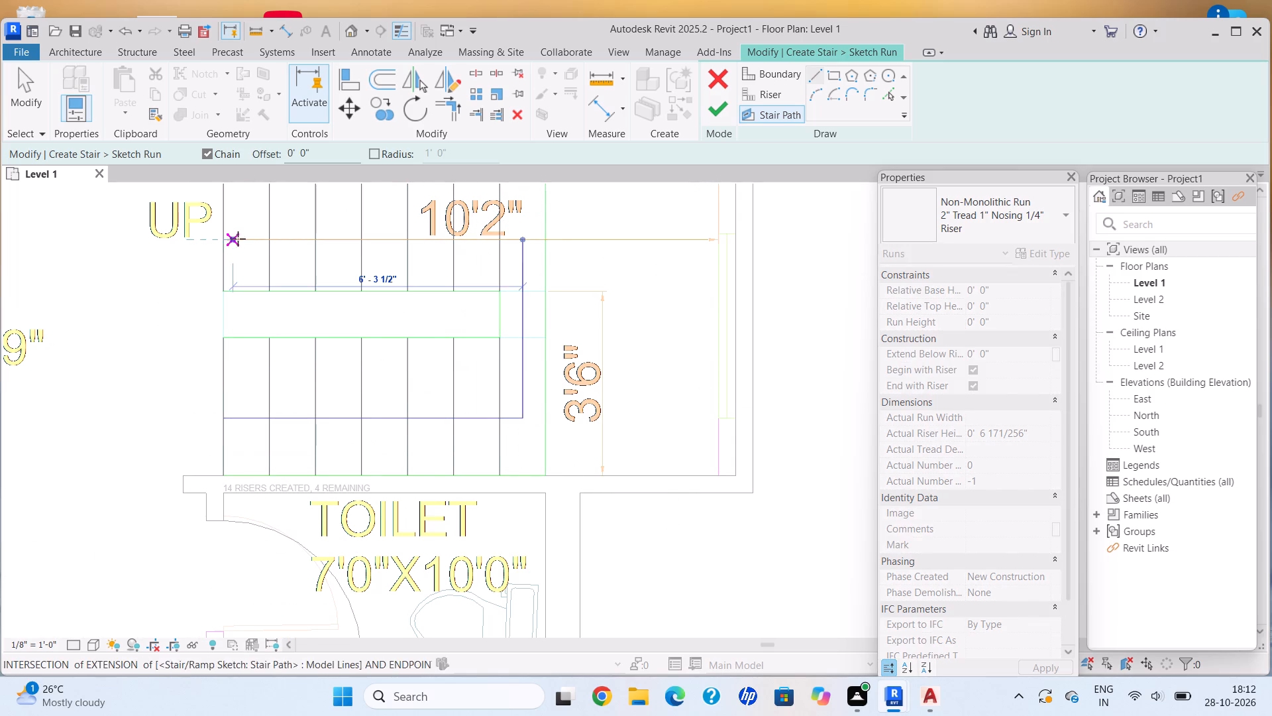
click(221, 239)
key(Escape)
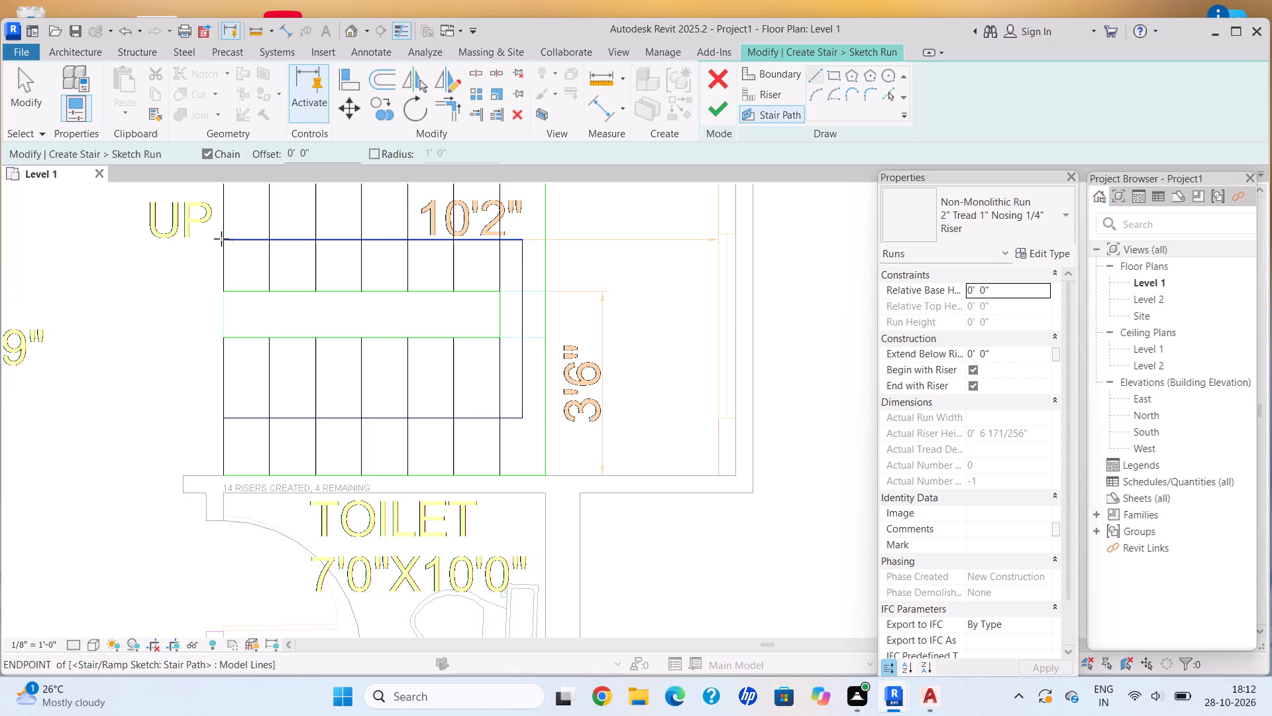
Finish the run sketch and return to stair editing with nothing selected.
click(710, 105)
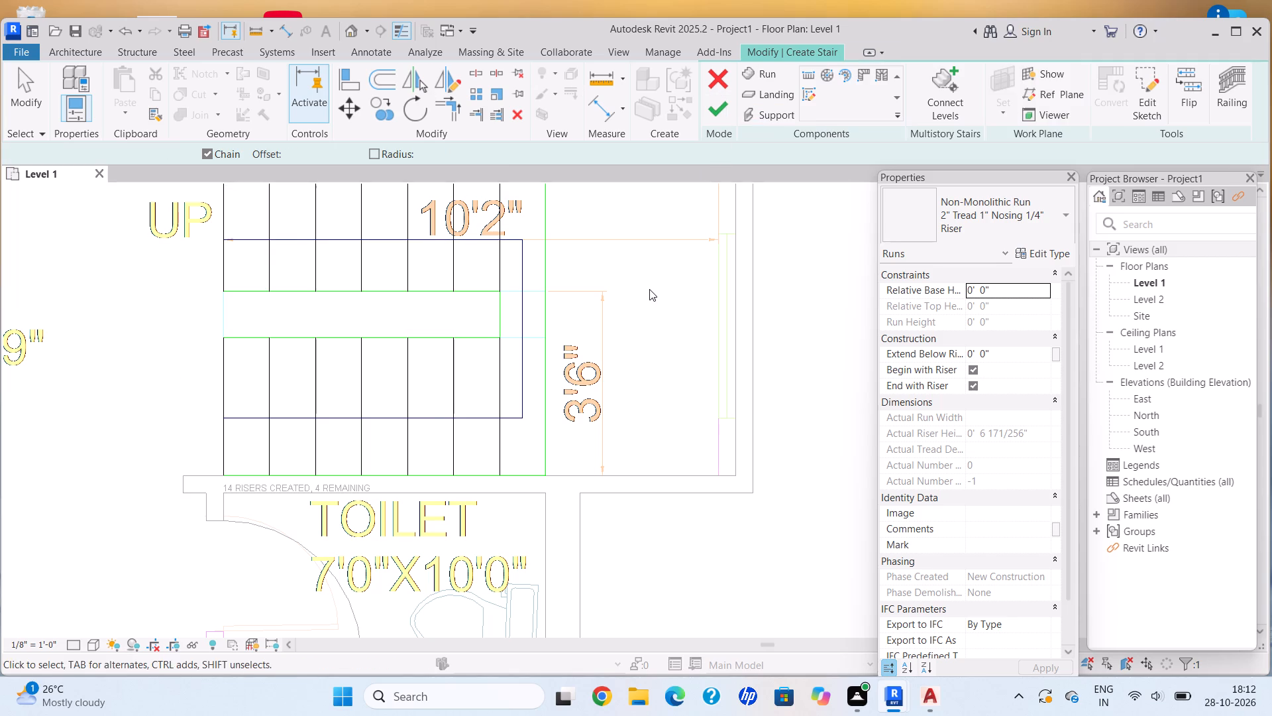
scroll(649, 289, down, 2)
middle_drag(647, 291, 575, 359)
key(Escape)
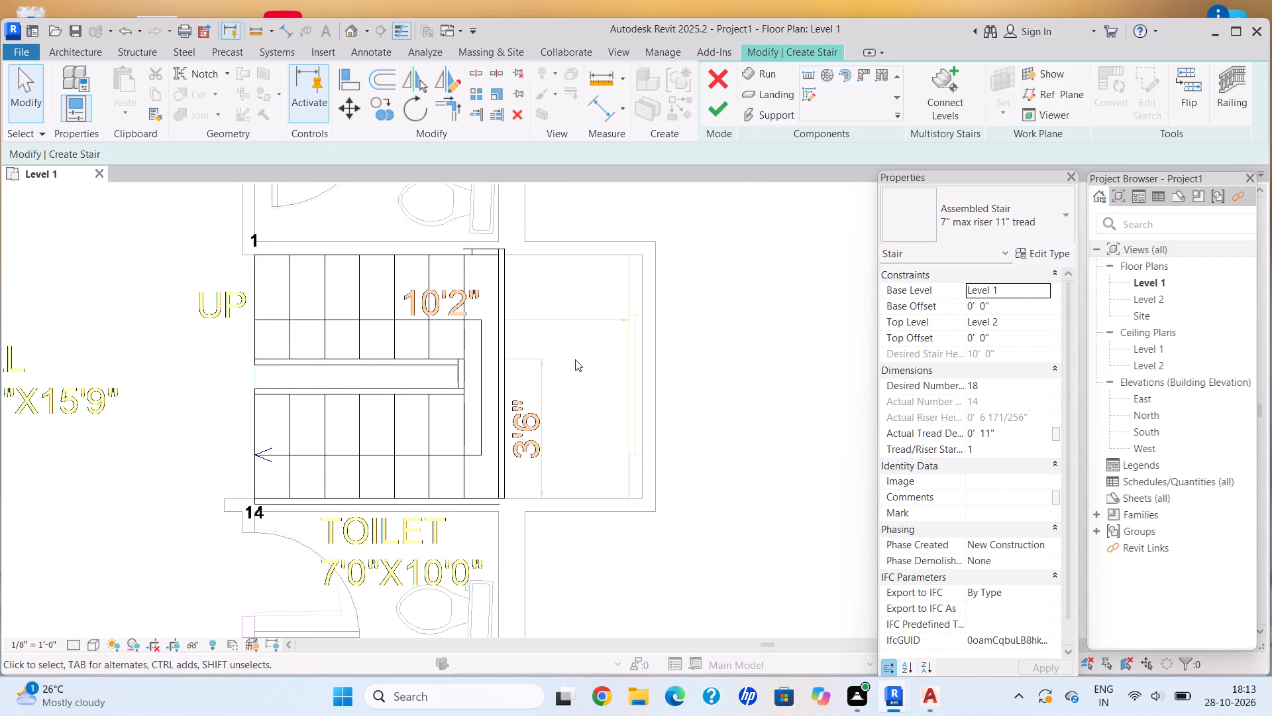
Delete the two outer stringers of the staircase, first beside the 7'0"X10'0" toilet and then beside the 7'0"X4'0" toilet.
scroll(445, 493, up, 6)
click(488, 498)
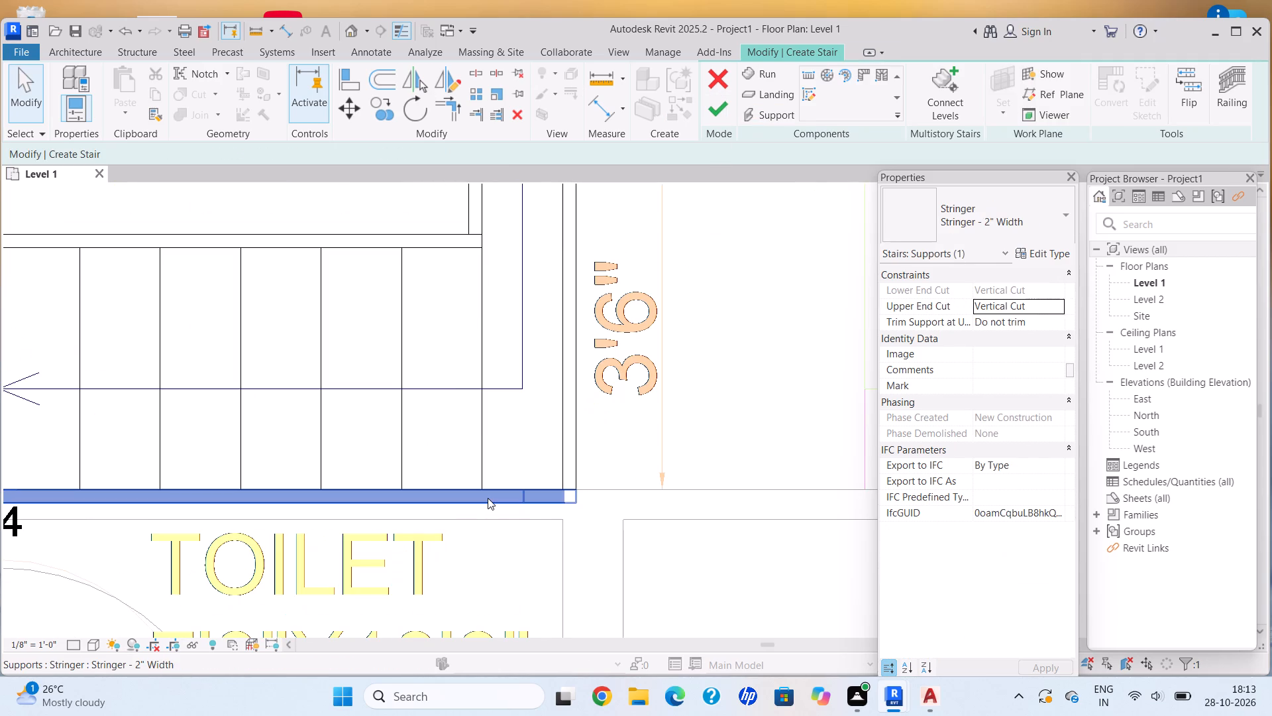
key(Delete)
scroll(574, 437, down, 10)
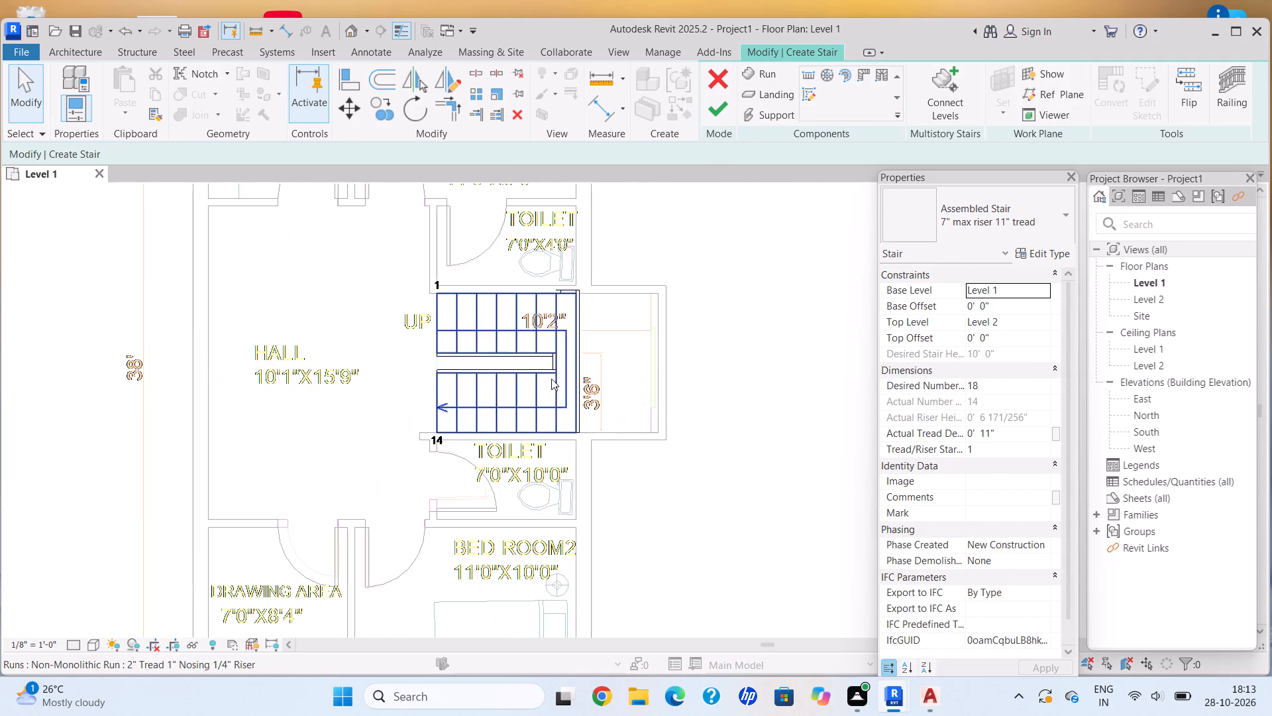
scroll(441, 292, up, 8)
click(770, 300)
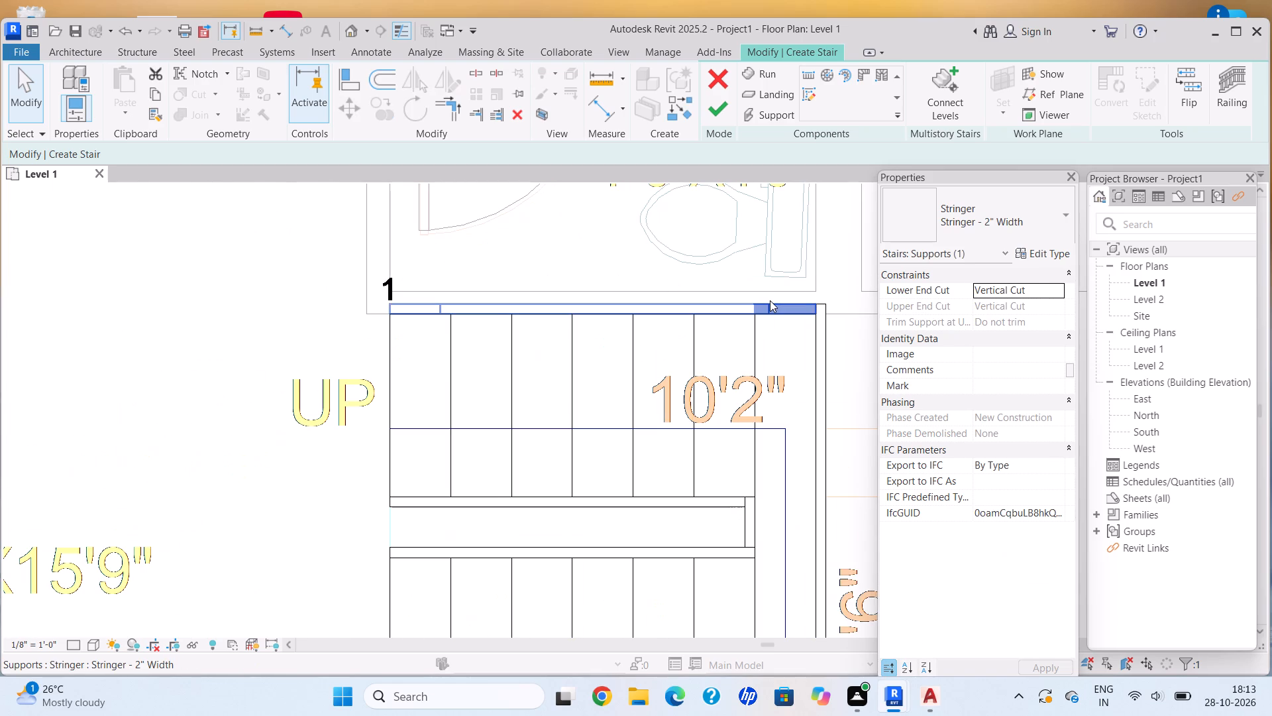
key(Delete)
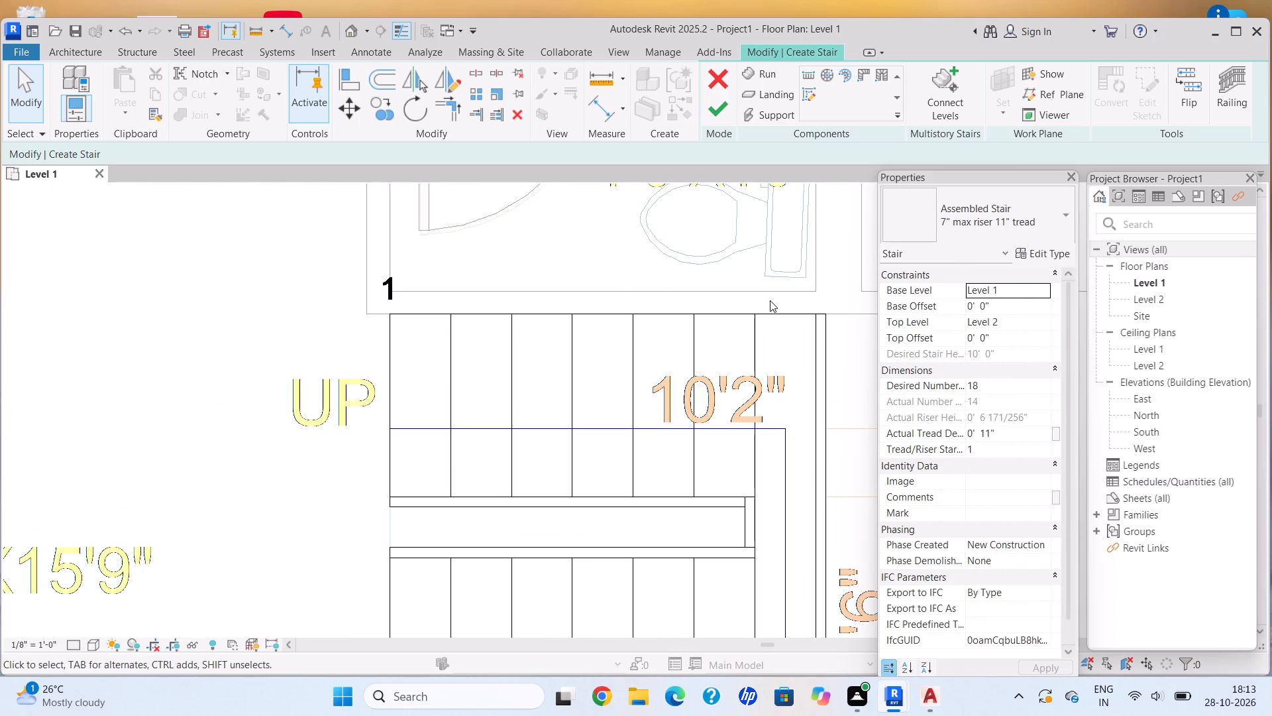
Finish the U-shaped stair and exit stair editing.
middle_drag(702, 434, 486, 437)
scroll(702, 434, down, 4)
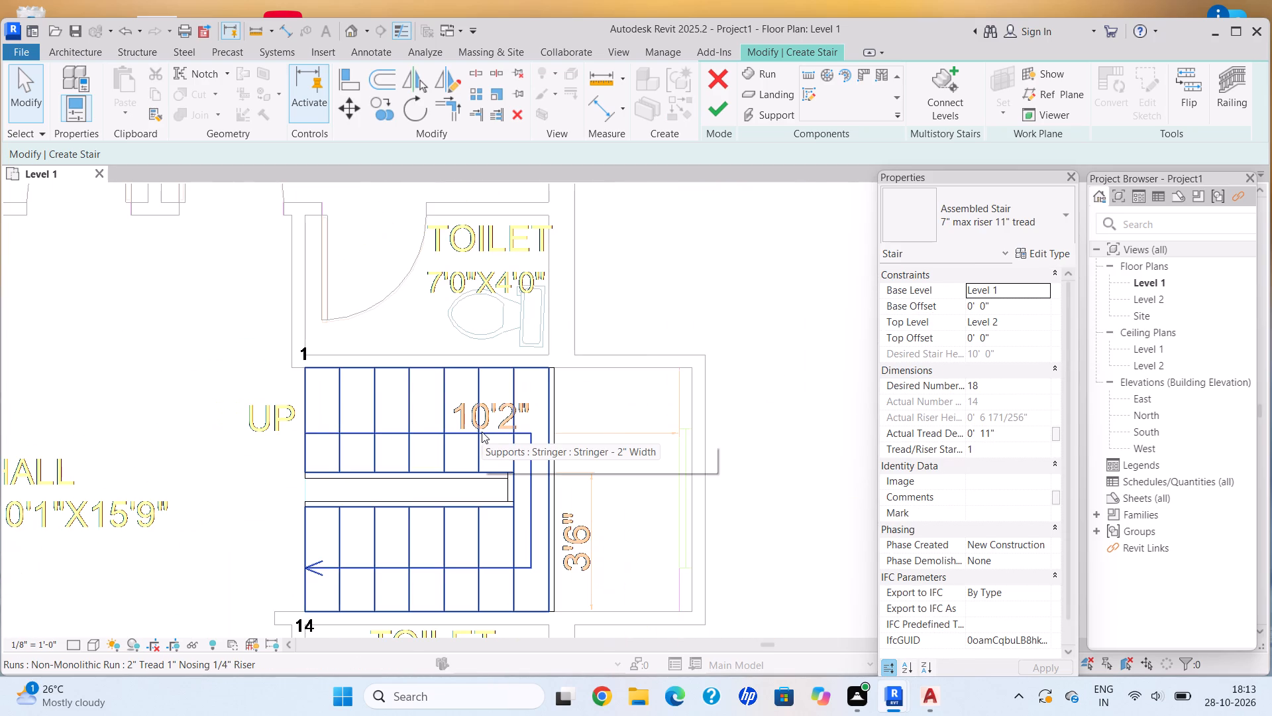
middle_drag(555, 484, 555, 461)
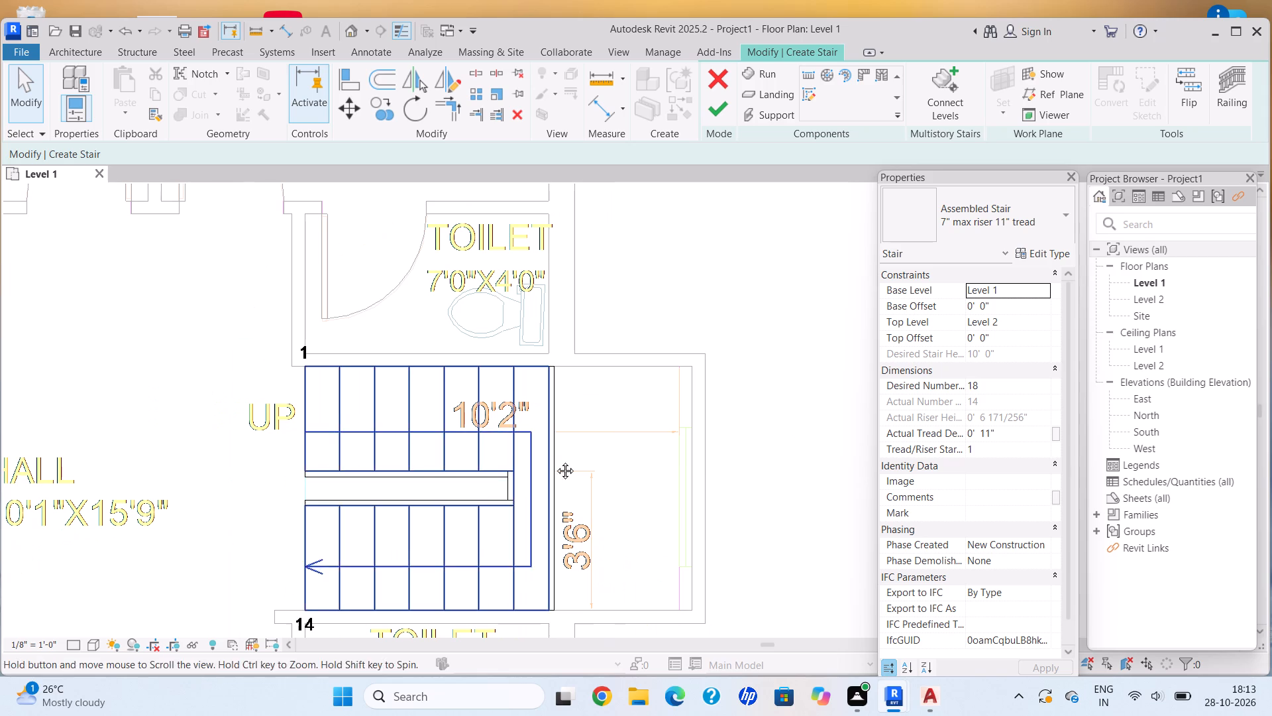
middle_drag(555, 461, 553, 438)
scroll(535, 466, up, 4)
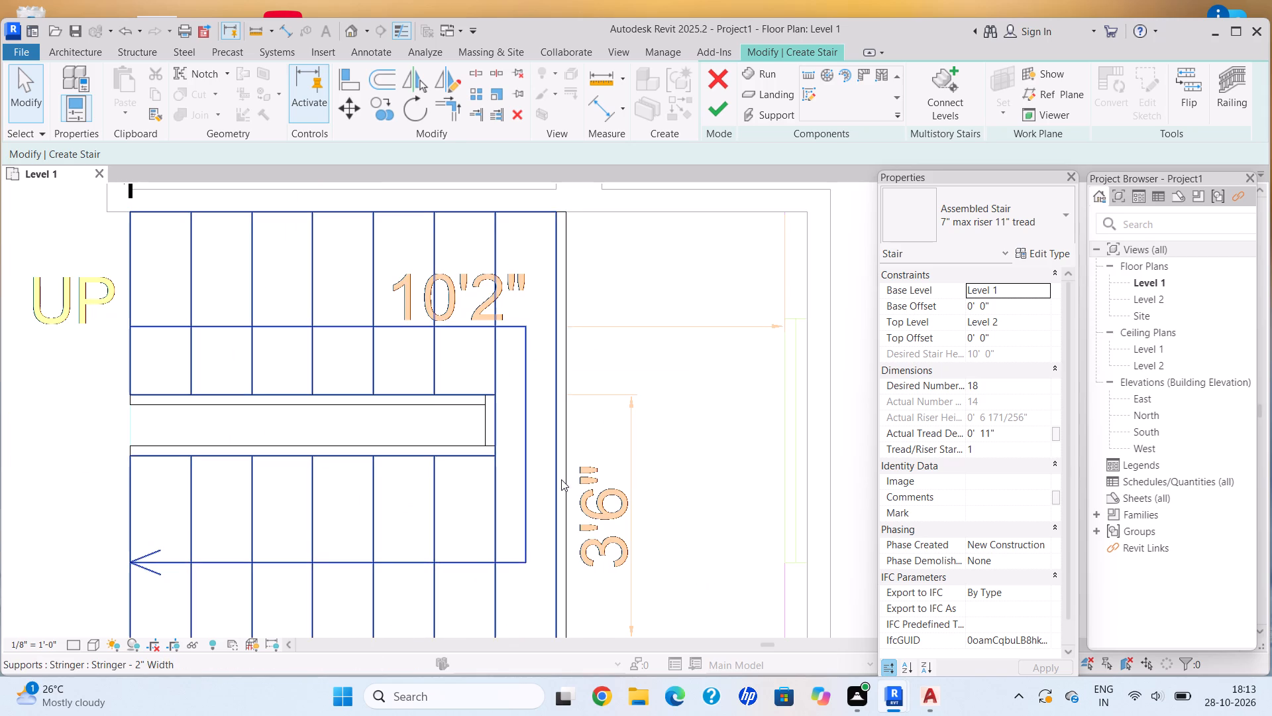
scroll(564, 410, down, 5)
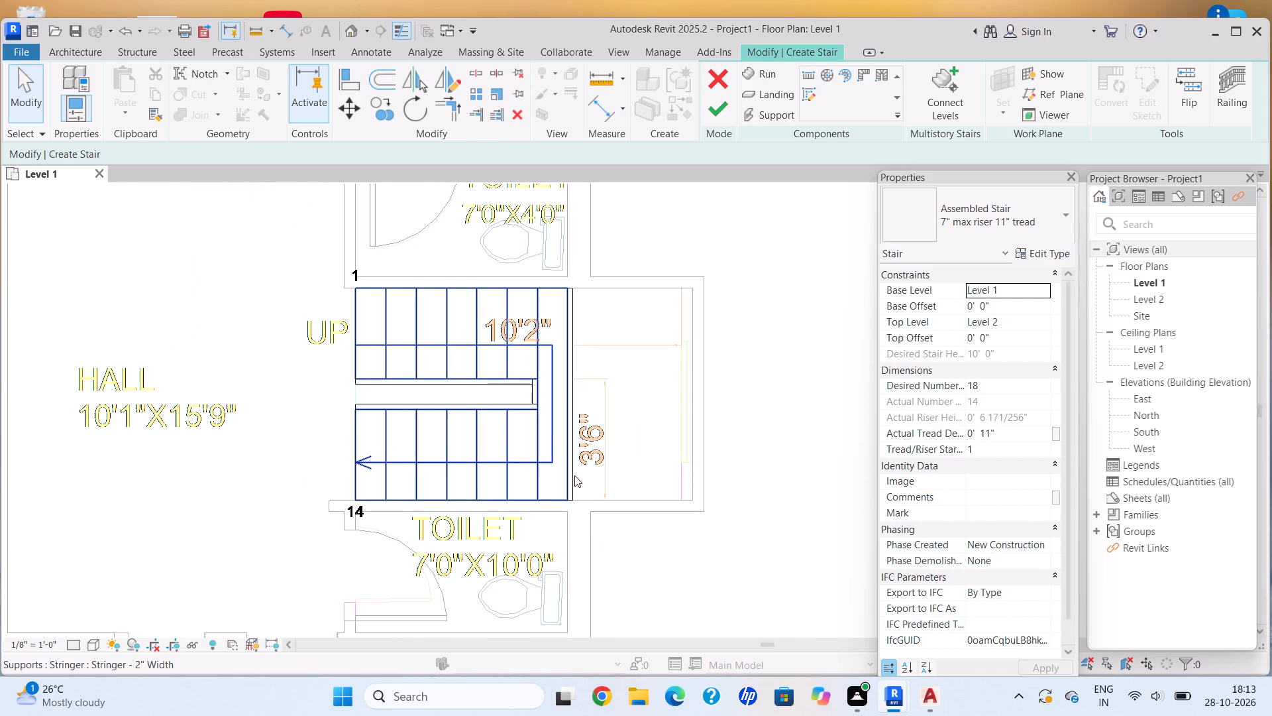
click(718, 103)
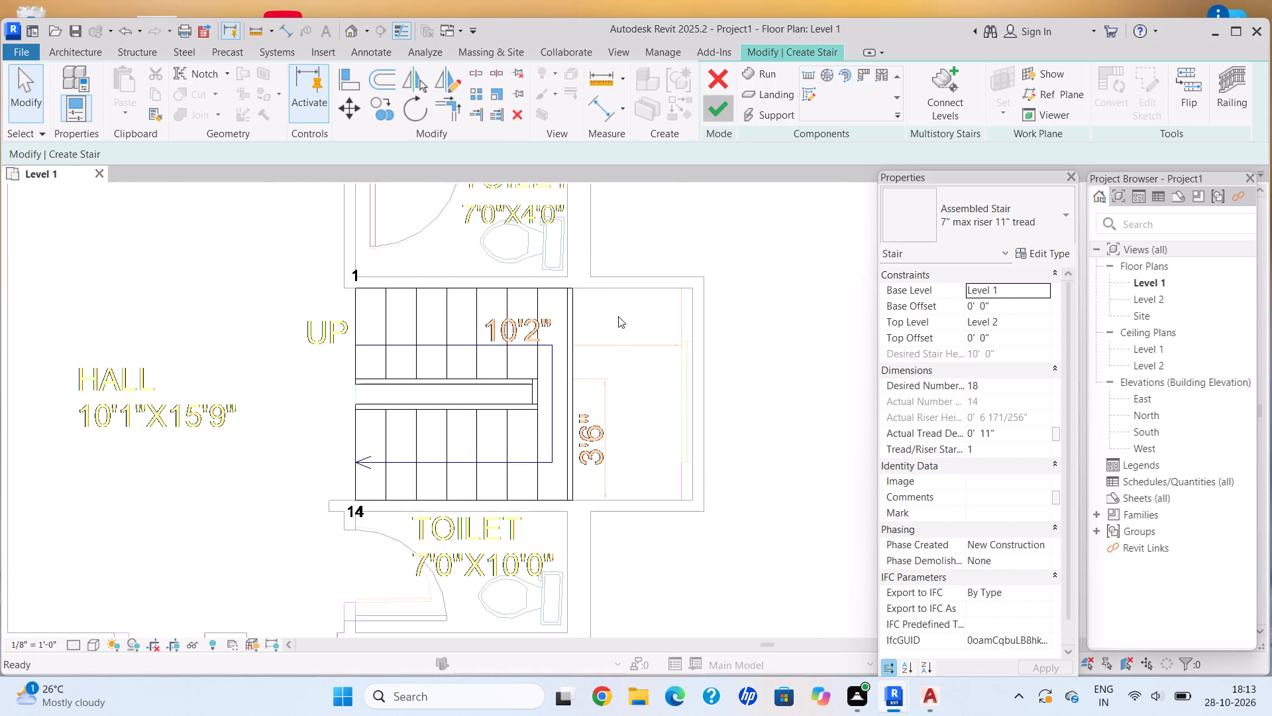
Change the Level 1 plan's visual style to Wireframe so the CAD window marks show through the walls.
scroll(618, 317, down, 3)
middle_drag(618, 317, 592, 316)
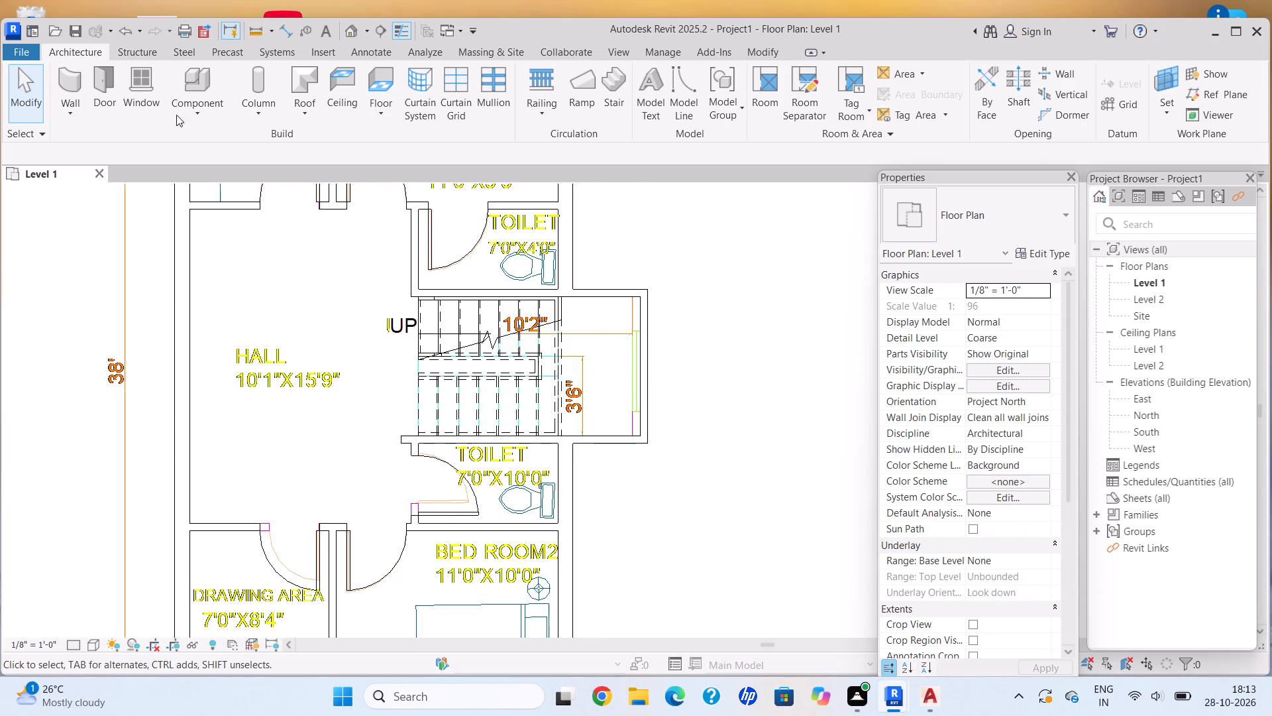
scroll(416, 279, down, 6)
middle_drag(422, 285, 463, 344)
middle_drag(480, 351, 478, 357)
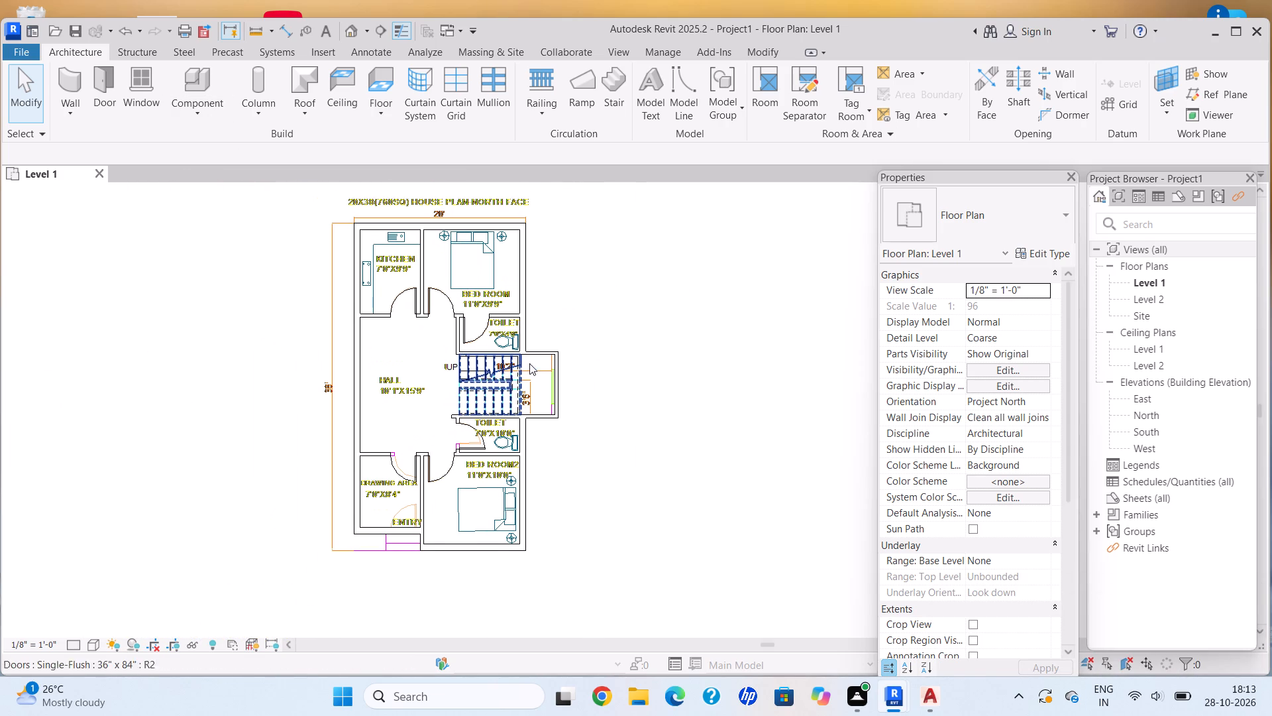
click(98, 646)
click(129, 547)
Choose the Window-Casement-Double 57" x 72" type for window placement and set its type width to 4'.
scroll(453, 439, up, 6)
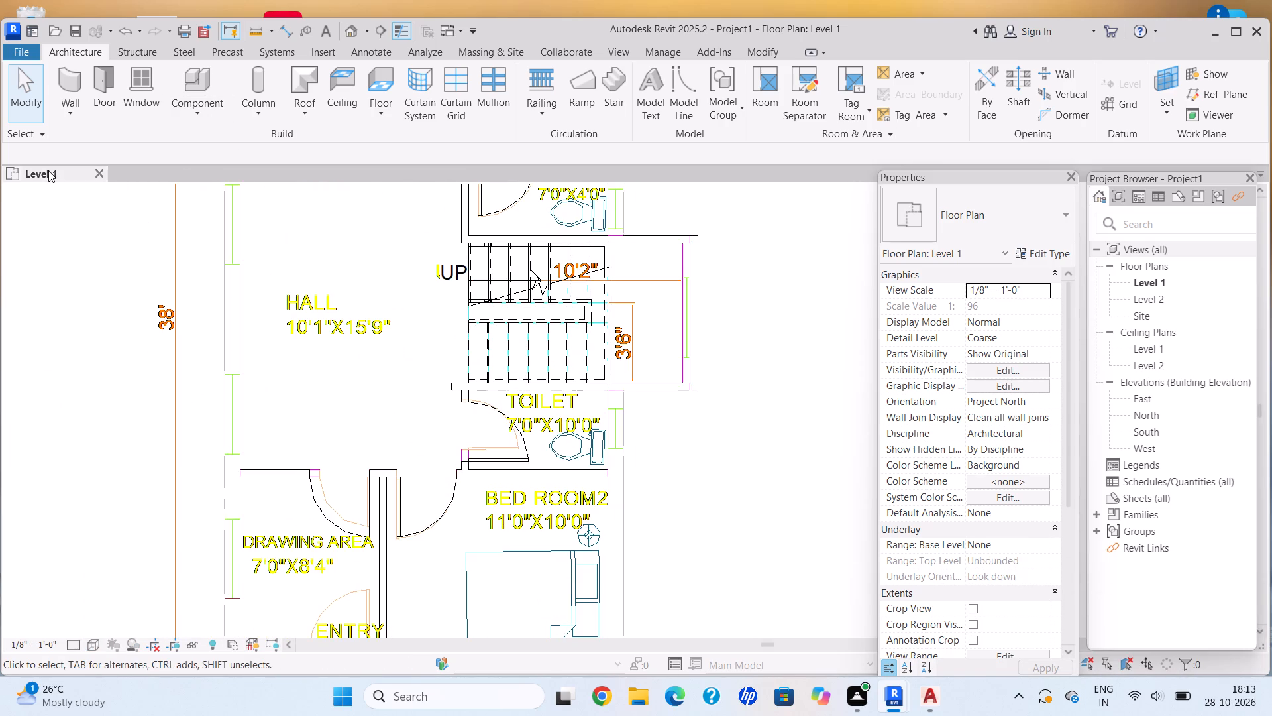
click(125, 93)
middle_drag(400, 243, 208, 351)
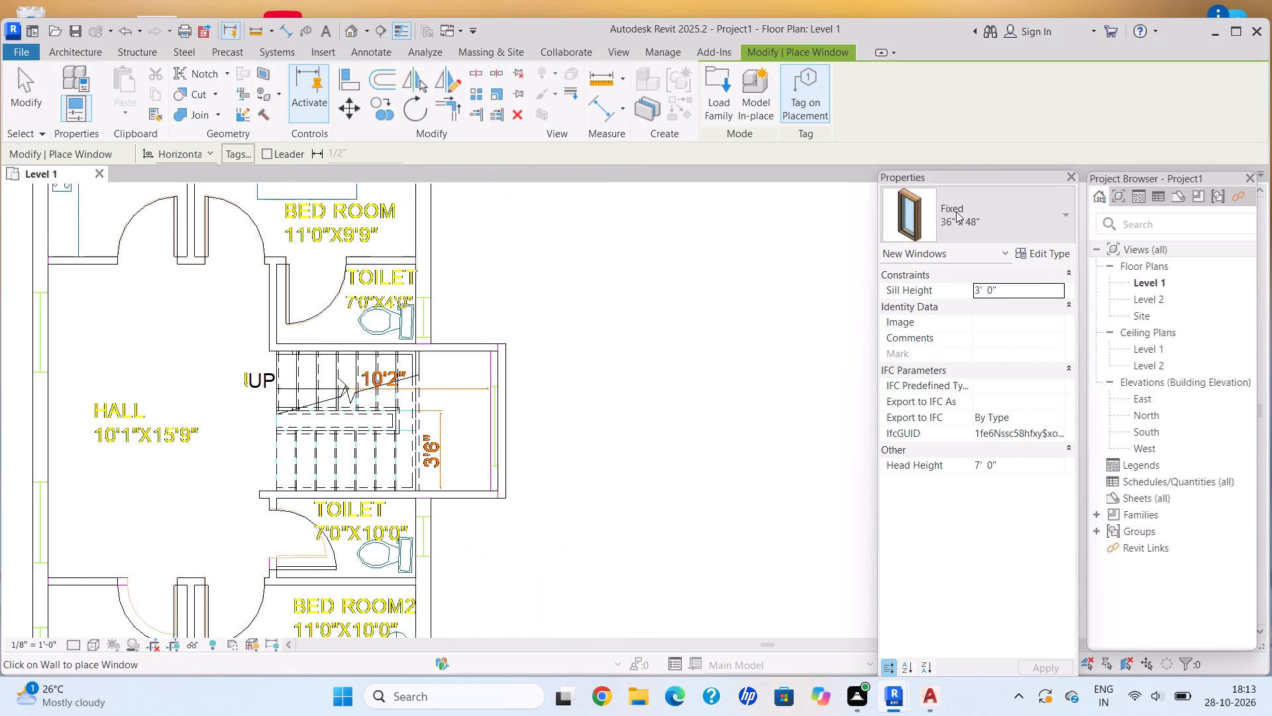
click(956, 211)
click(949, 552)
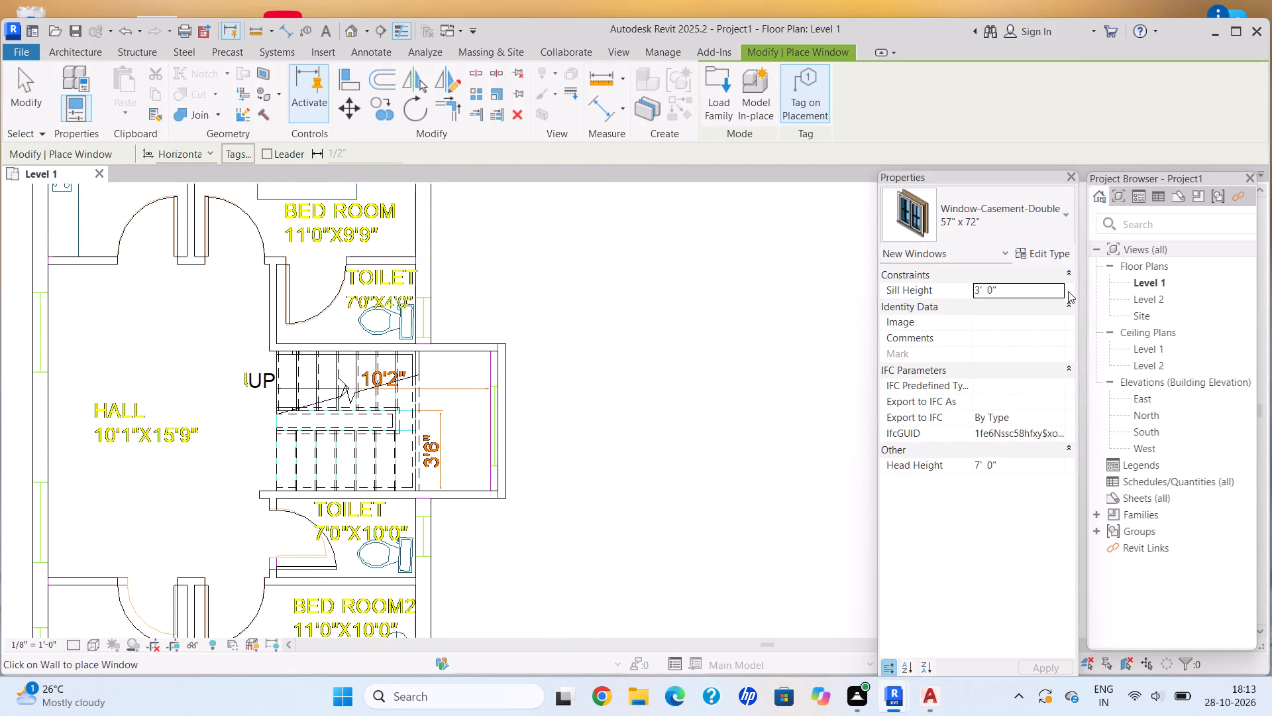
click(1056, 245)
click(1026, 261)
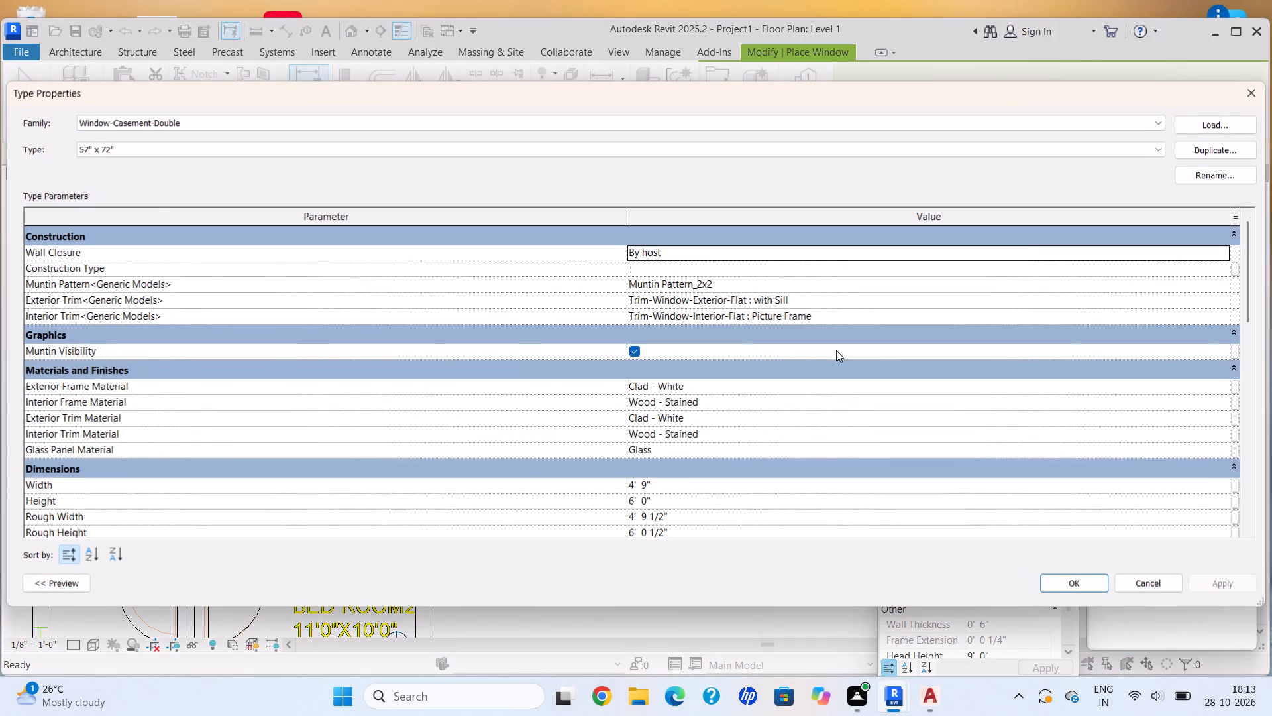
click(685, 477)
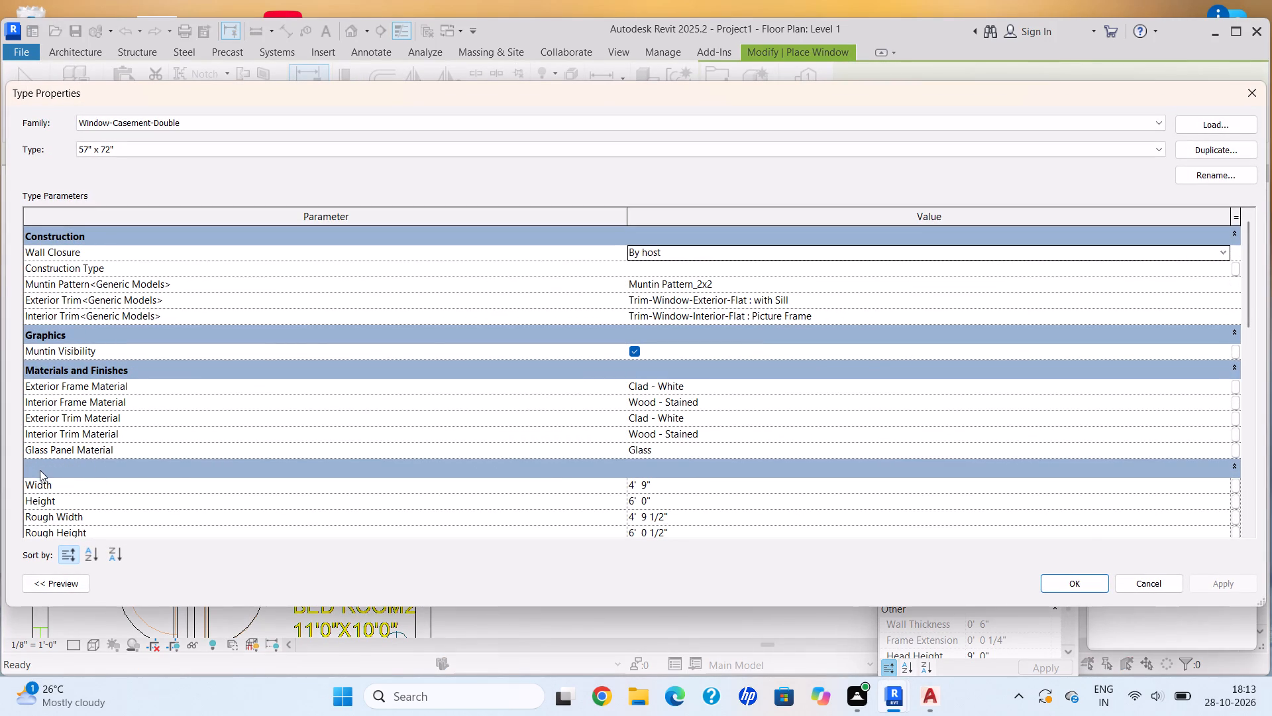
click(40, 467)
click(674, 465)
key(BackSpace)
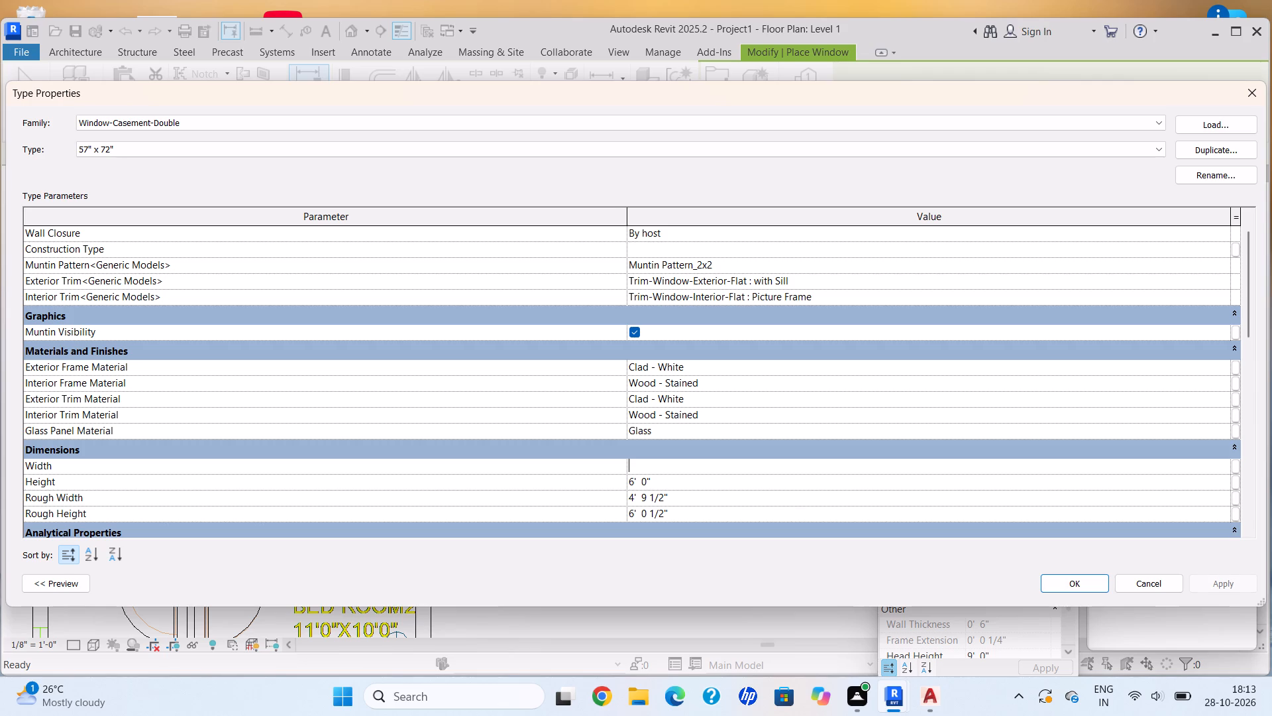
text(4')
key(Return)
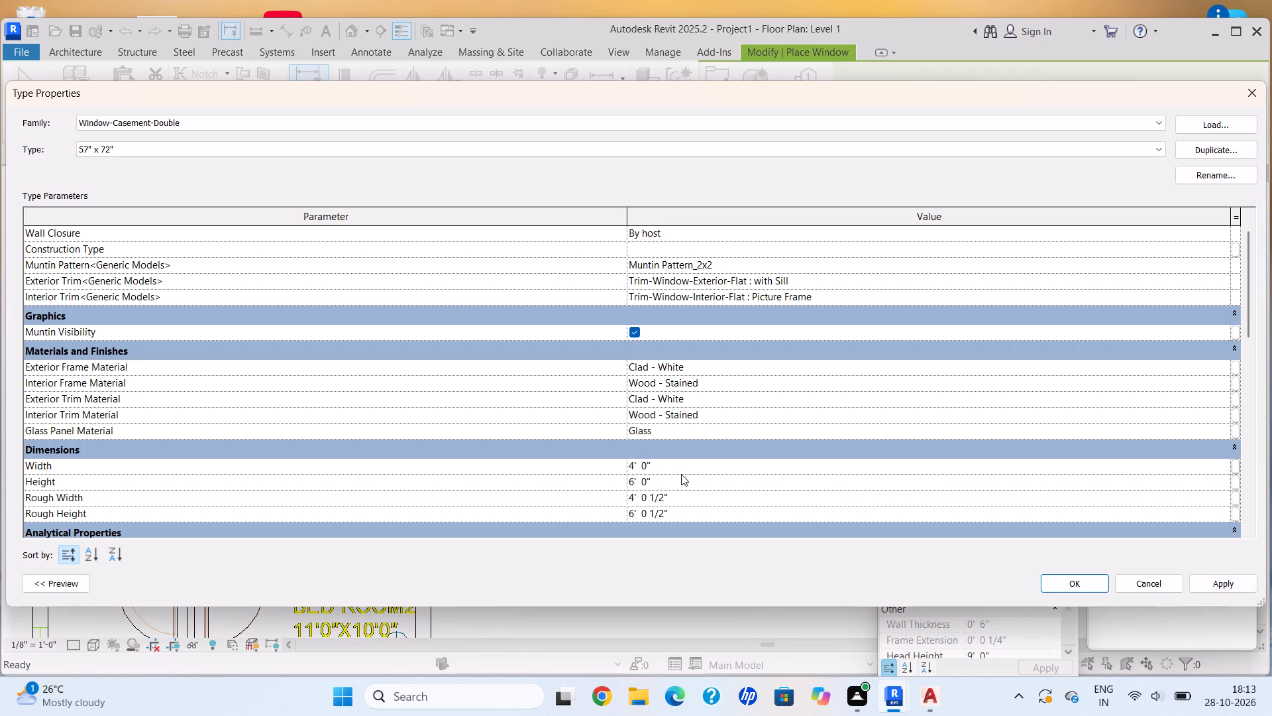
Set the double casement window type's height to 5', apply it, and reselect the type for placement.
click(686, 481)
key(BackSpace)
text(5')
key(Return)
click(1238, 582)
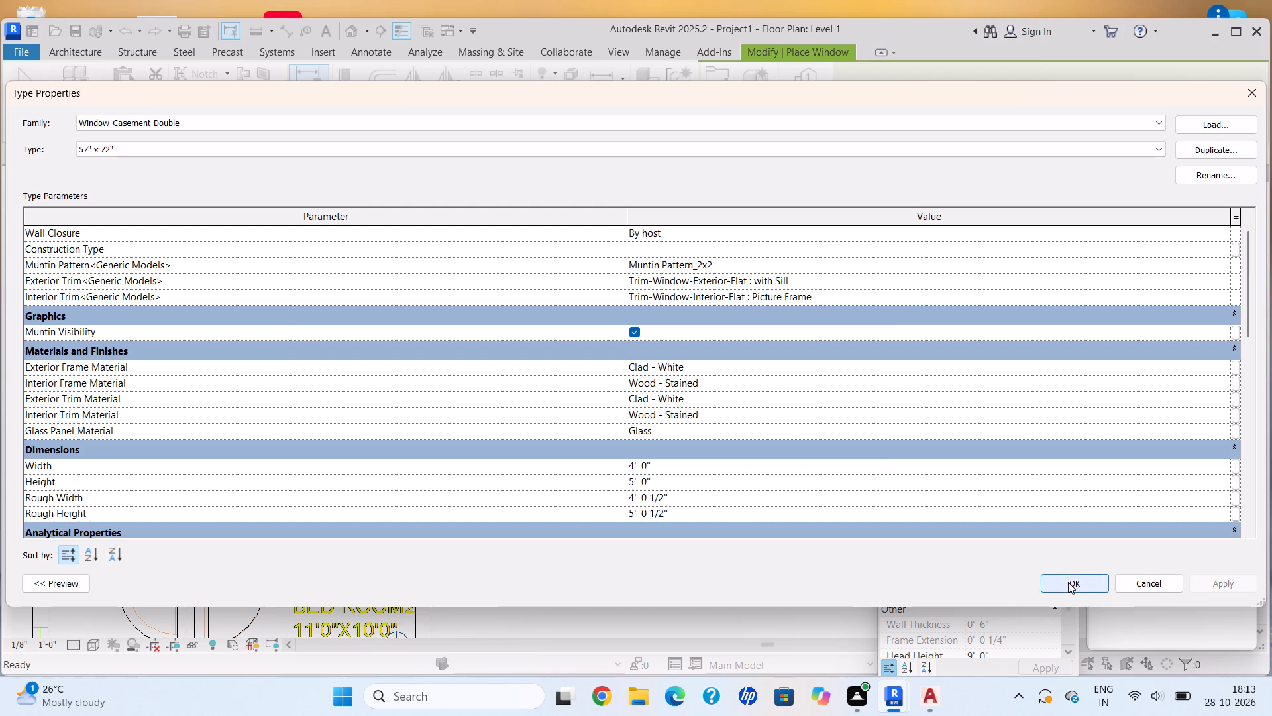
click(1068, 582)
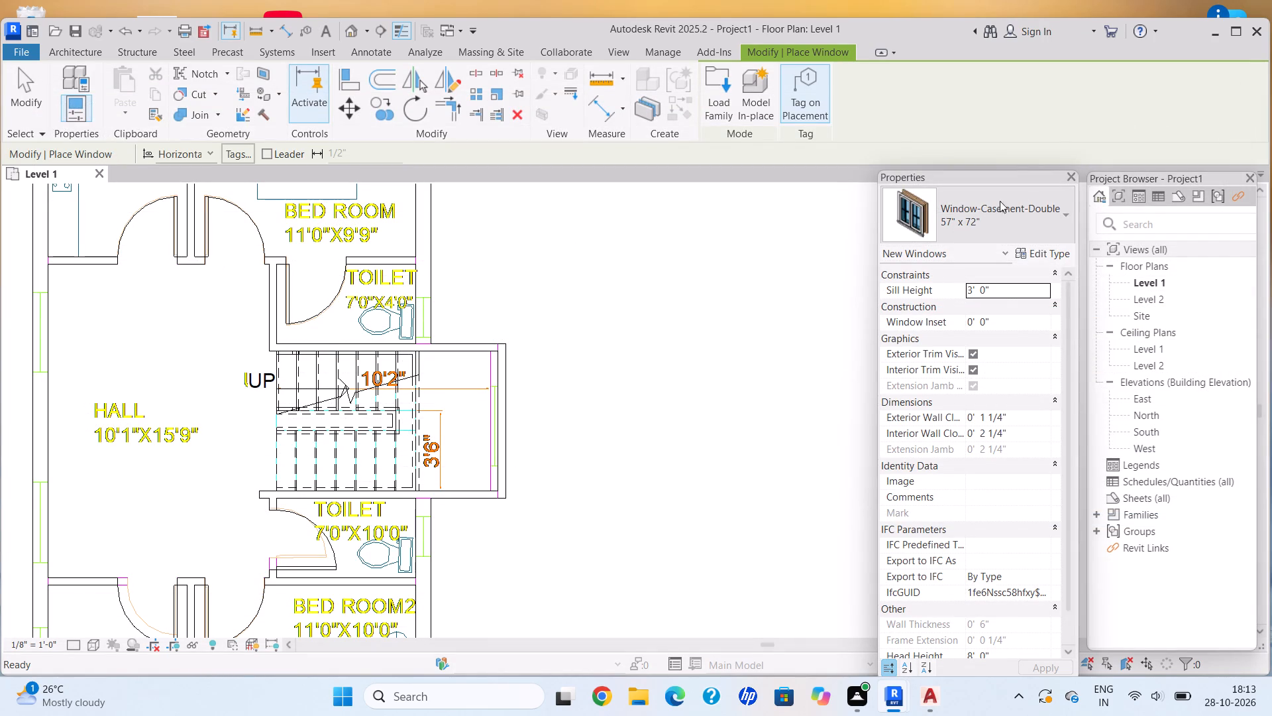
click(1005, 207)
click(959, 530)
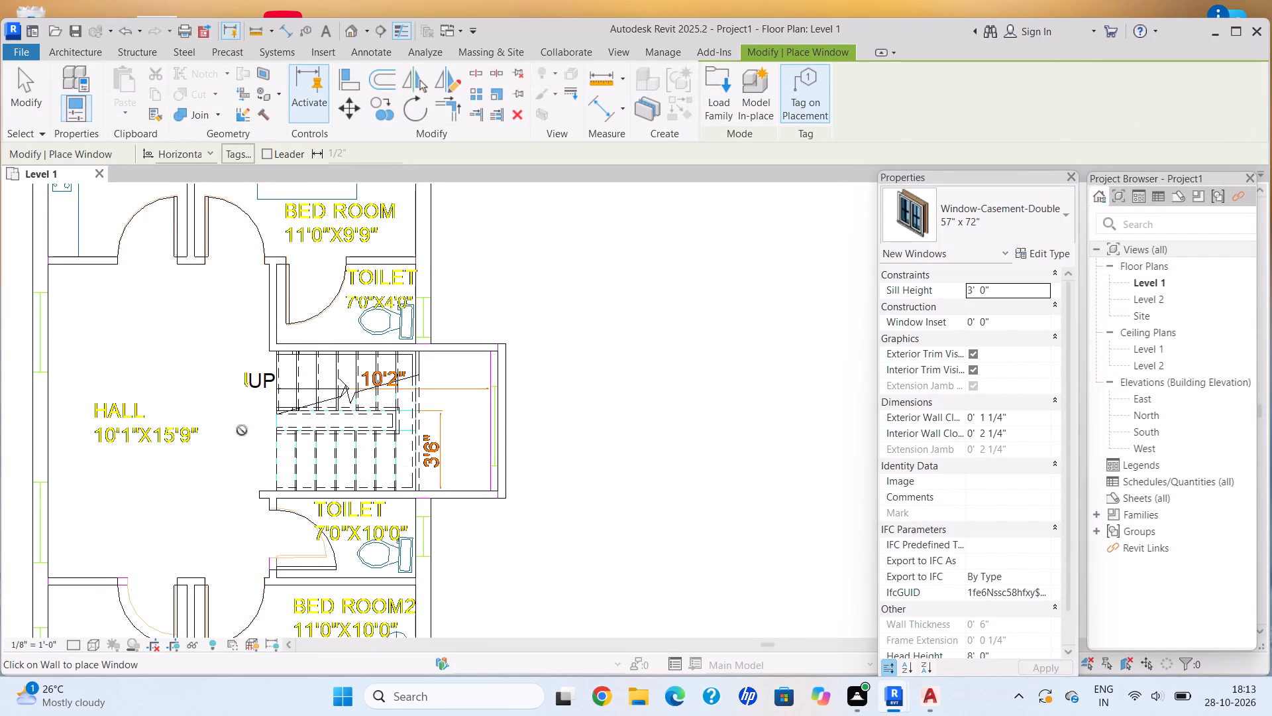
Place a double casement window over the CAD window mark in the kitchen's outer side wall, about 3'-11" from the corner.
scroll(55, 406, down, 2)
middle_drag(55, 406, 333, 465)
middle_drag(323, 295, 288, 438)
scroll(293, 410, up, 2)
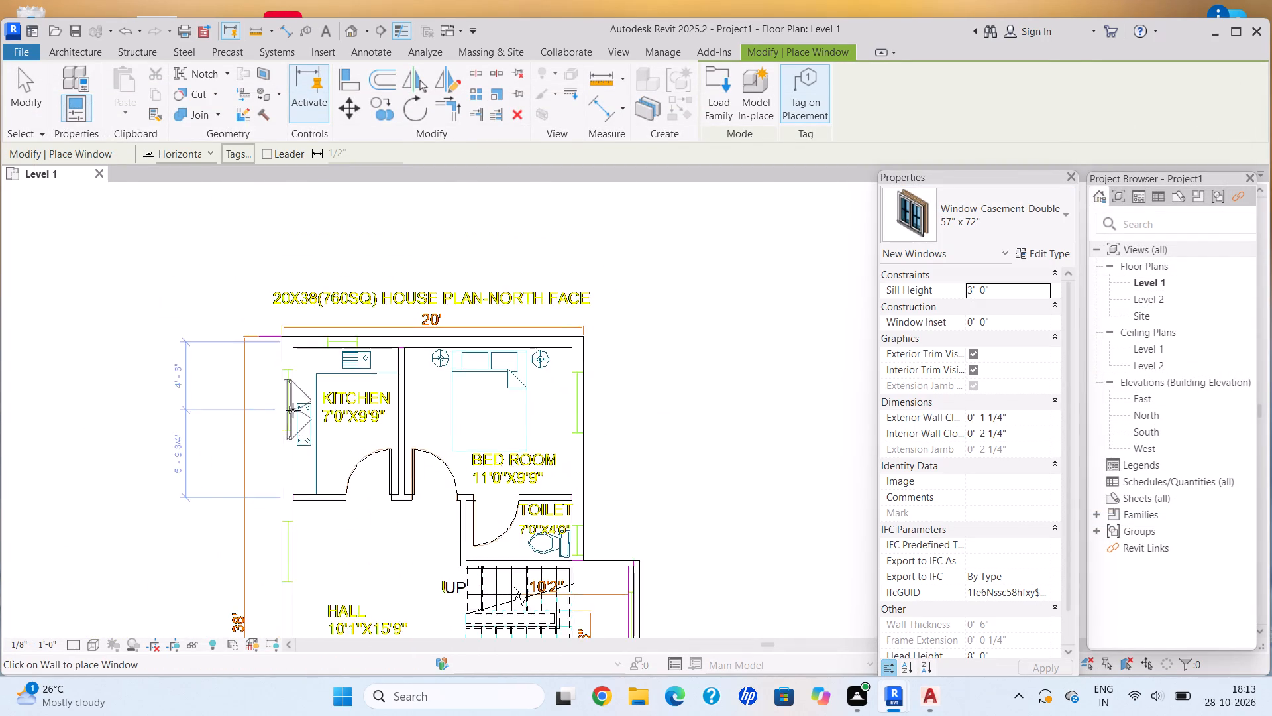
scroll(293, 410, up, 3)
click(274, 390)
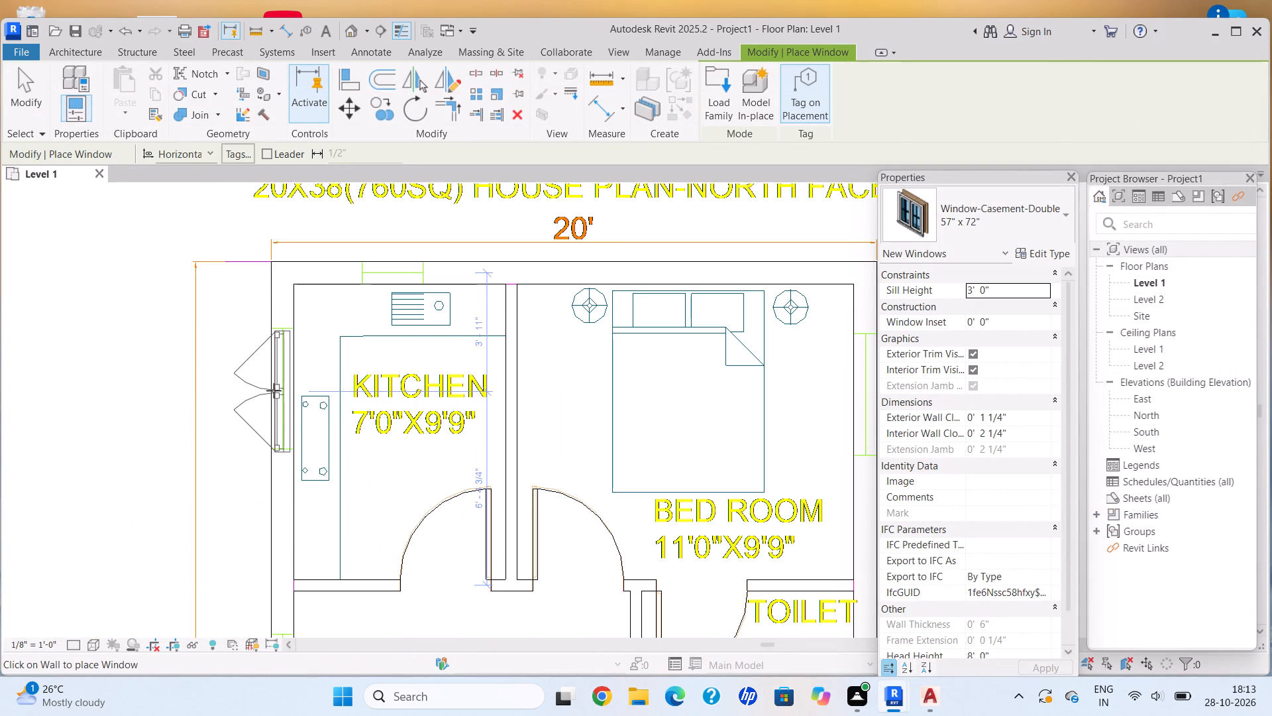
Place a double casement window in the outer side wall of the 11'0"X9'9" bedroom, about 4'-0" from the corner.
middle_drag(534, 288, 0, 343)
scroll(424, 355, down, 3)
middle_drag(418, 357, 38, 318)
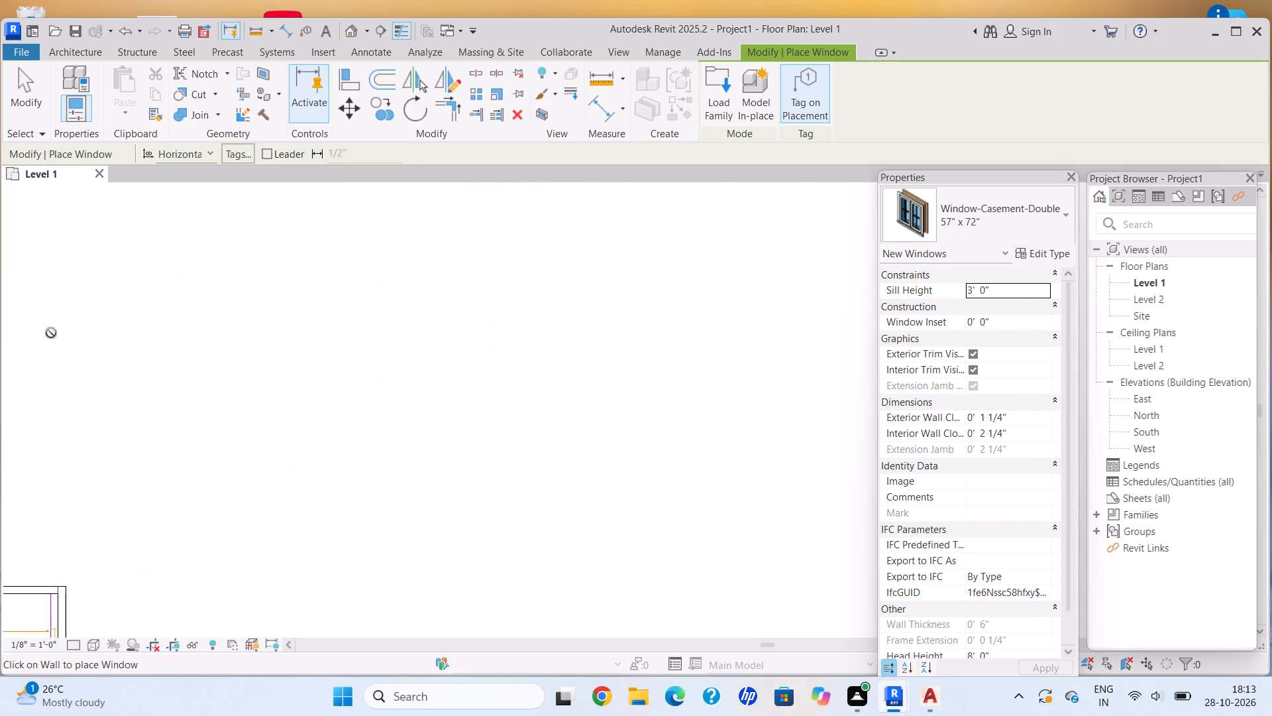
middle_drag(51, 333, 377, 337)
scroll(297, 359, up, 5)
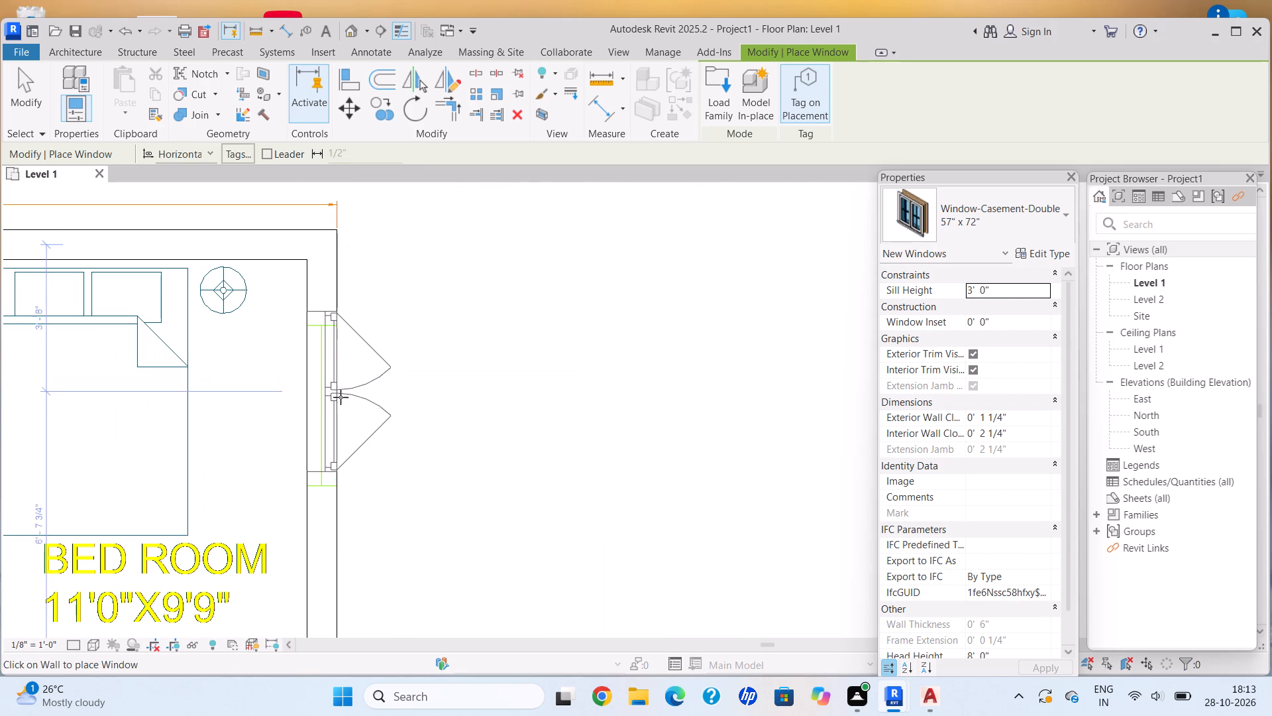
click(344, 406)
Place a double casement window centred in the projecting outer wall beyond the stair landing.
scroll(278, 538, down, 6)
middle_drag(278, 533, 311, 333)
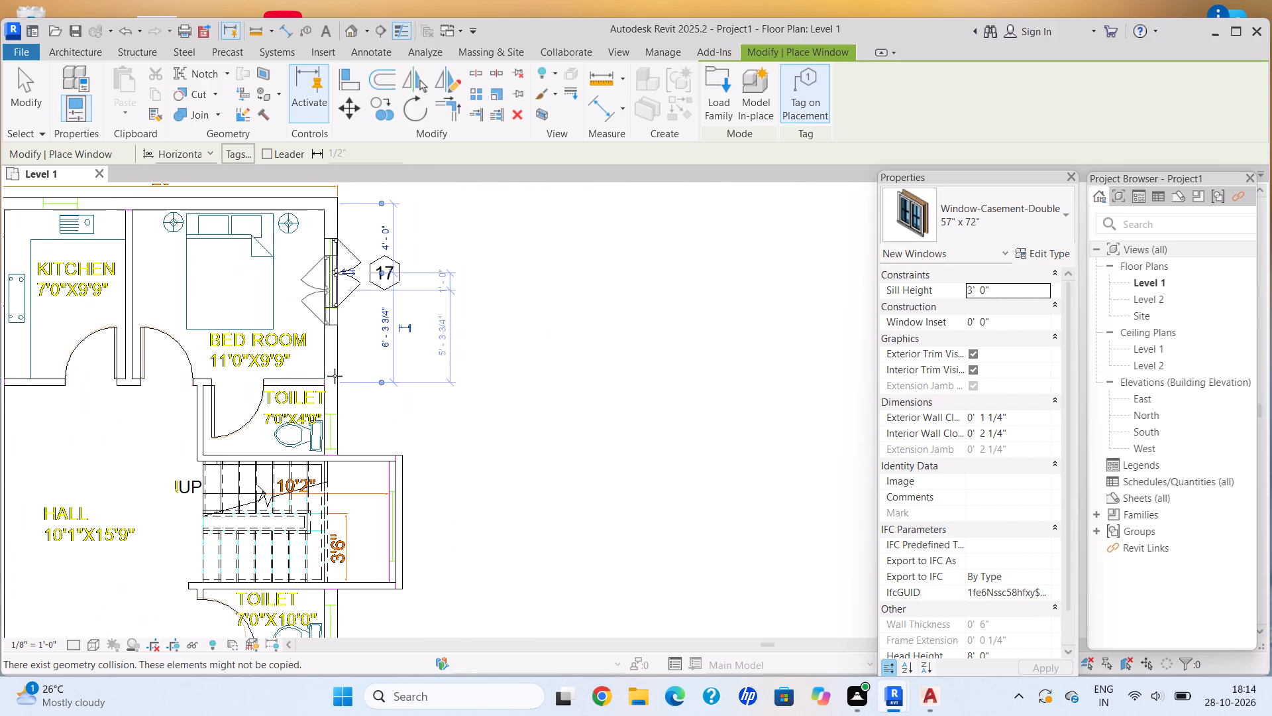
middle_drag(322, 471, 320, 331)
middle_drag(348, 467, 360, 406)
scroll(406, 324, up, 5)
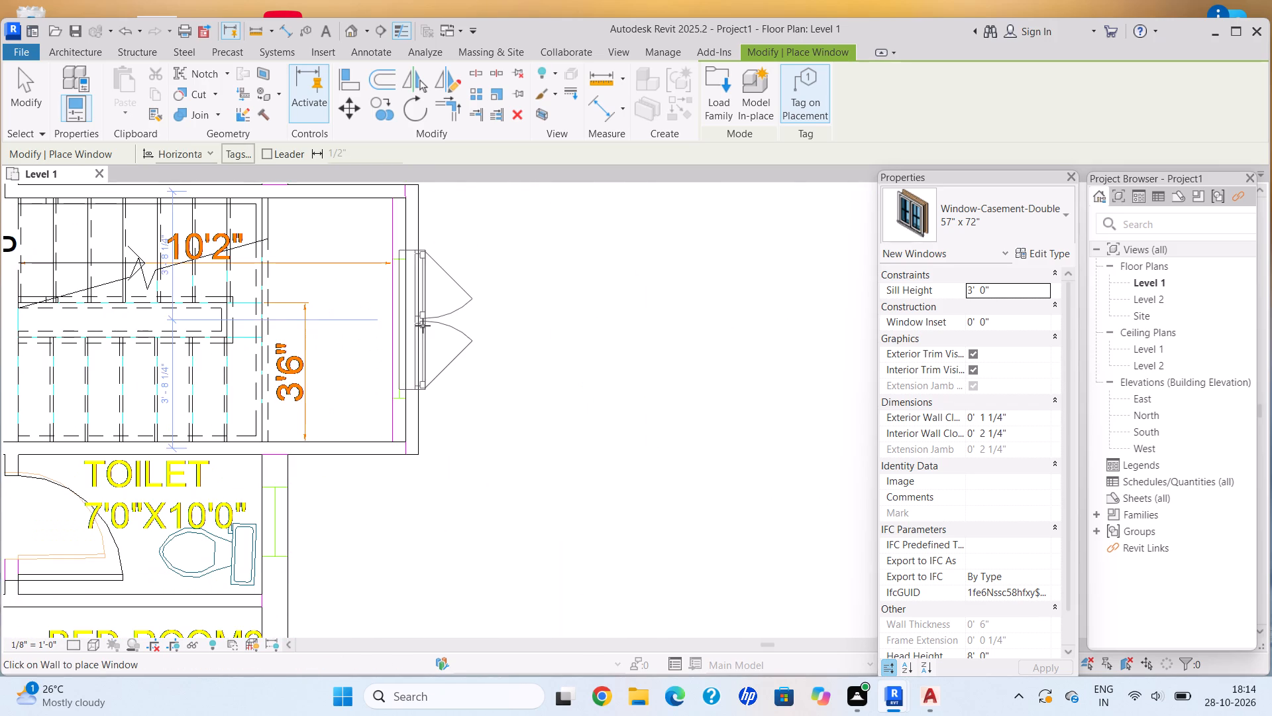
click(423, 326)
Place a double casement window over the CAD mark in Bed Room2's entry-side exterior wall, about 4'-8" from the house corner.
scroll(275, 508, down, 5)
middle_drag(275, 503, 385, 296)
middle_drag(353, 454, 392, 318)
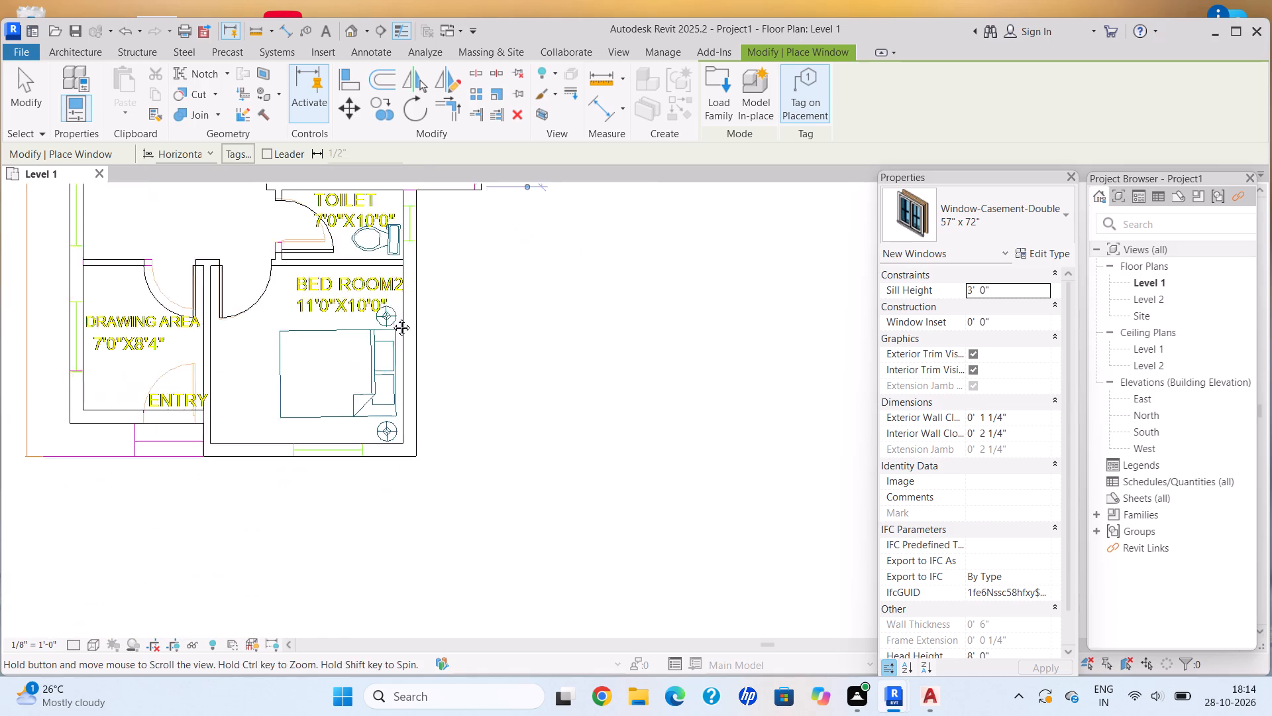
middle_drag(392, 318, 396, 301)
scroll(398, 297, up, 3)
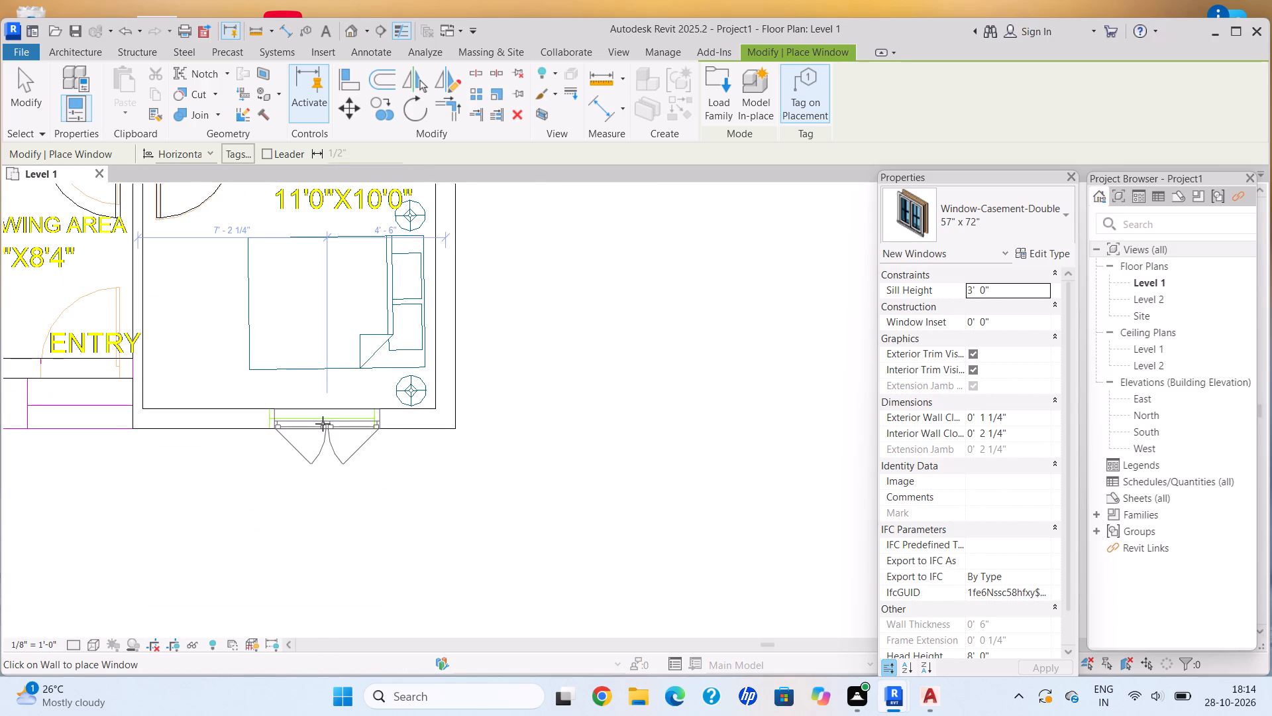
scroll(321, 426, up, 6)
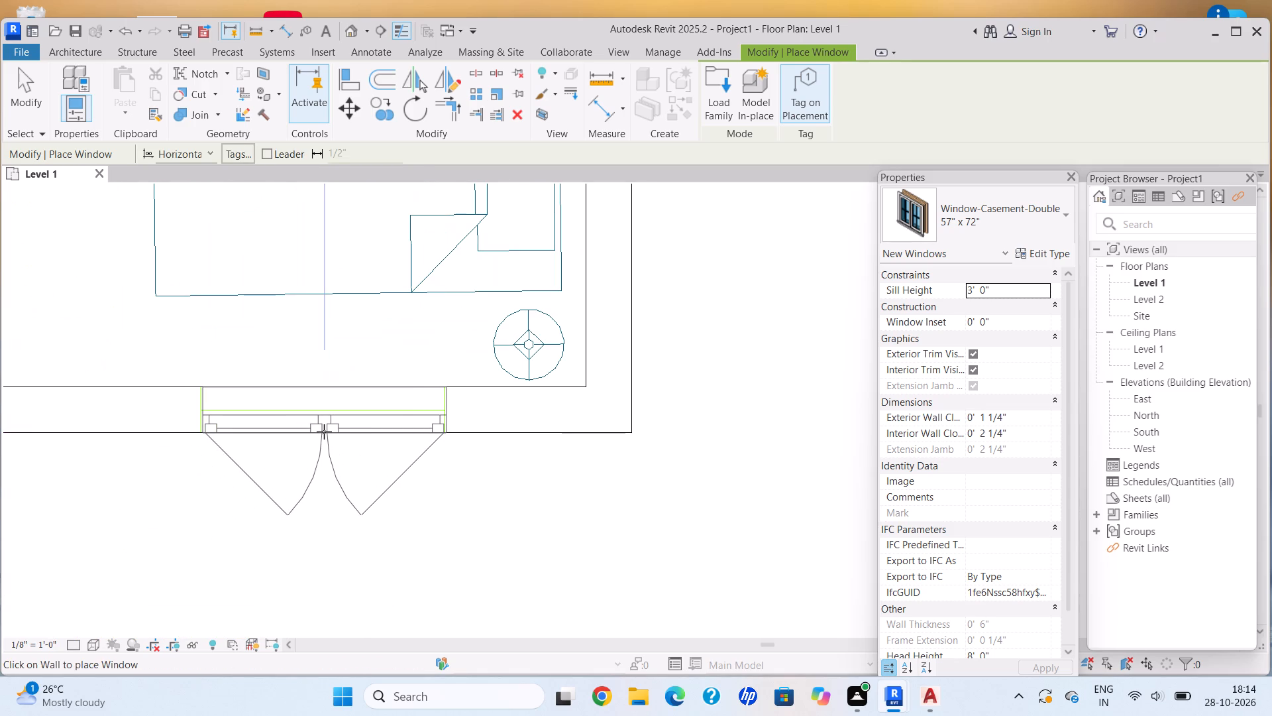
click(324, 432)
Place a double casement window in the drawing area's outer side wall, about 4'-3" from the hall partition.
scroll(413, 306, down, 4)
middle_drag(413, 306, 449, 469)
scroll(526, 310, down, 1)
middle_drag(526, 312, 547, 506)
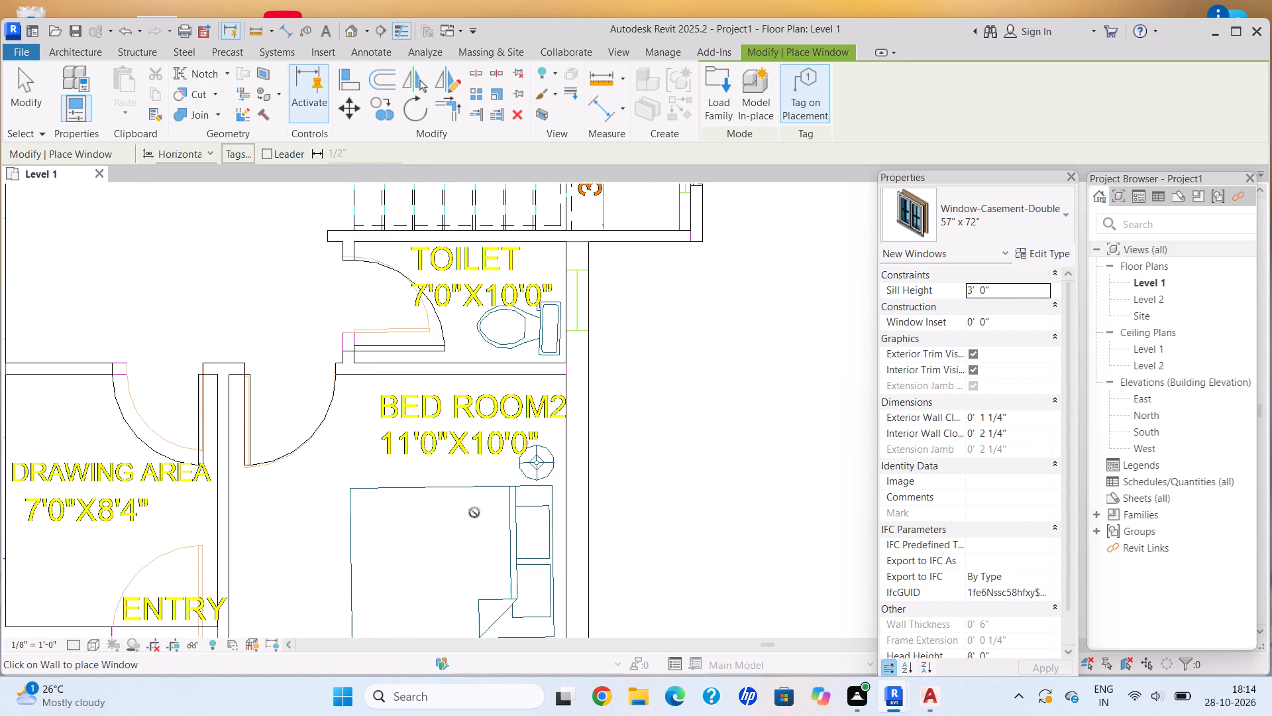
scroll(232, 514, down, 1)
middle_drag(232, 514, 476, 368)
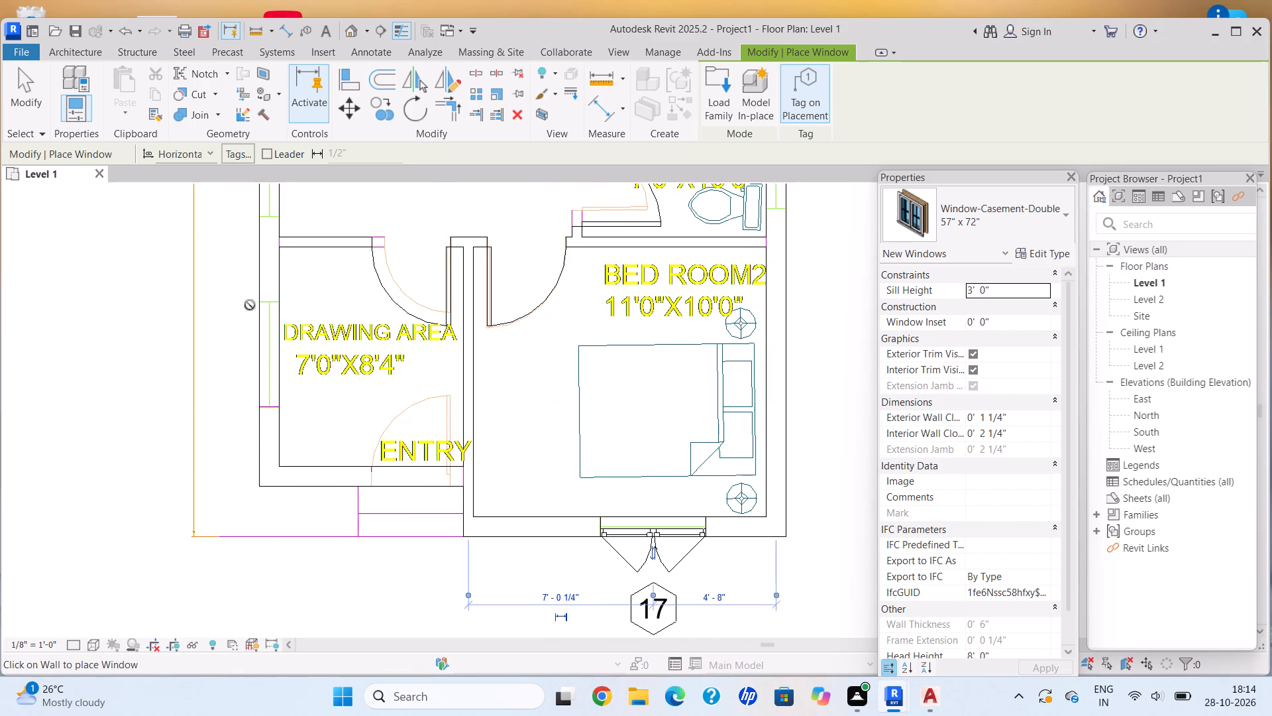
middle_drag(250, 326, 250, 426)
scroll(256, 451, up, 3)
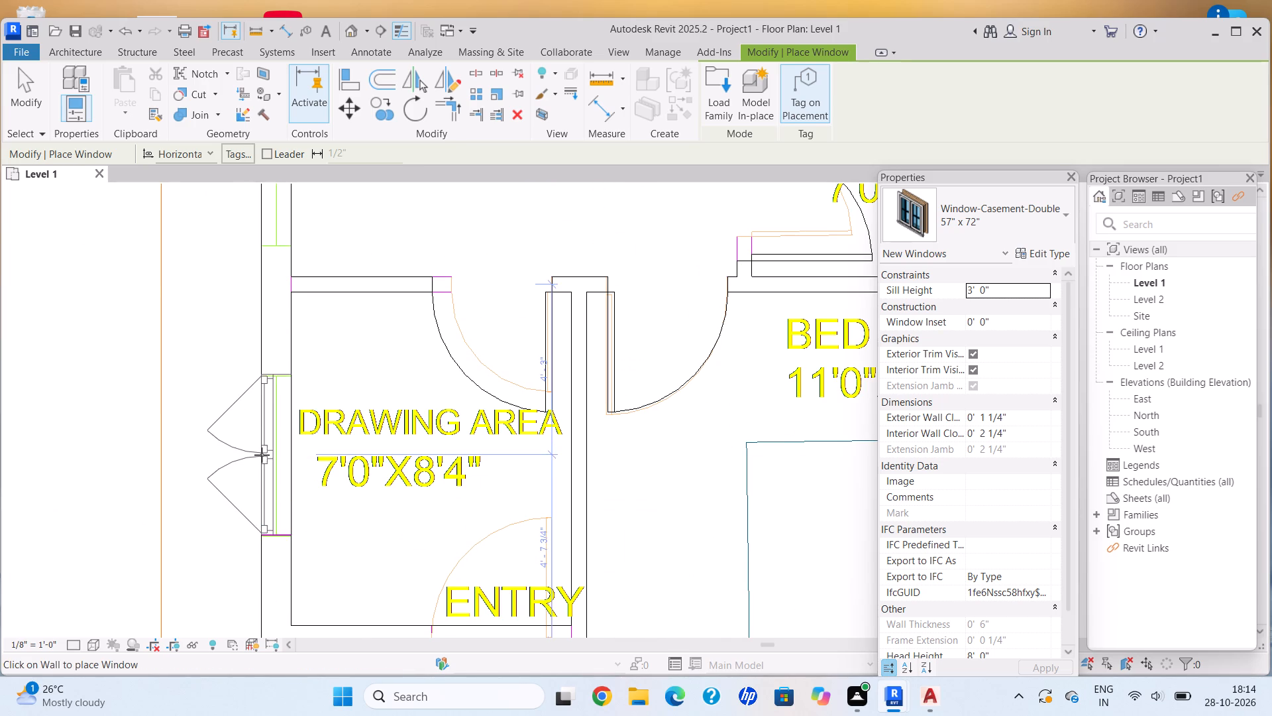
click(262, 455)
Place a 57" x 72" double casement window in the hall's outer side wall, about 4'-6" from the kitchen partition.
middle_drag(288, 270, 285, 533)
scroll(260, 354, down, 5)
middle_drag(260, 343, 265, 436)
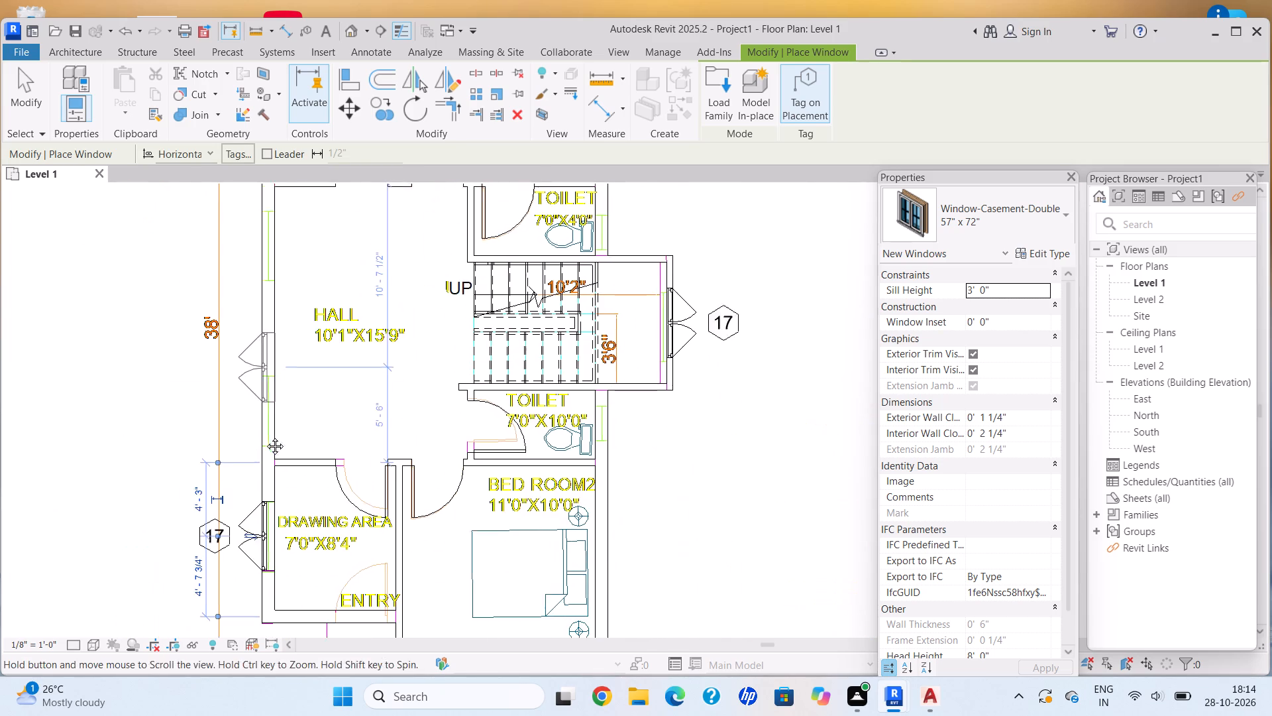
middle_drag(265, 436, 266, 485)
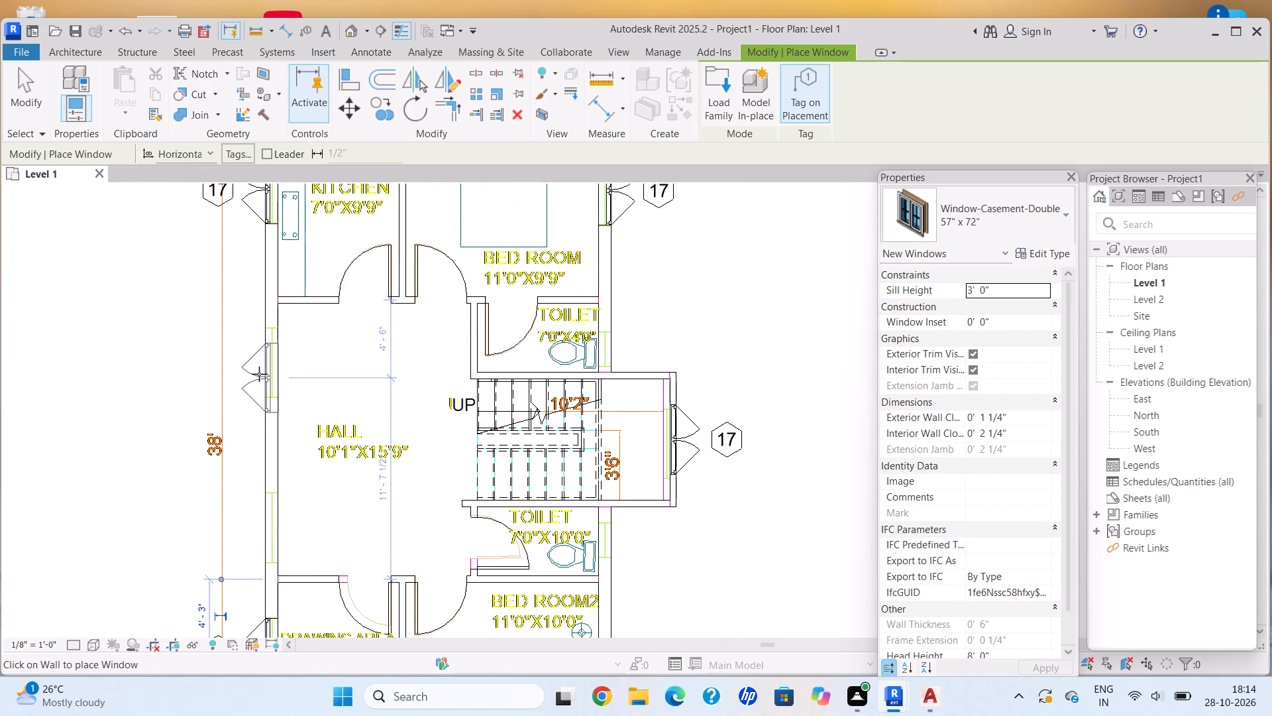
click(259, 374)
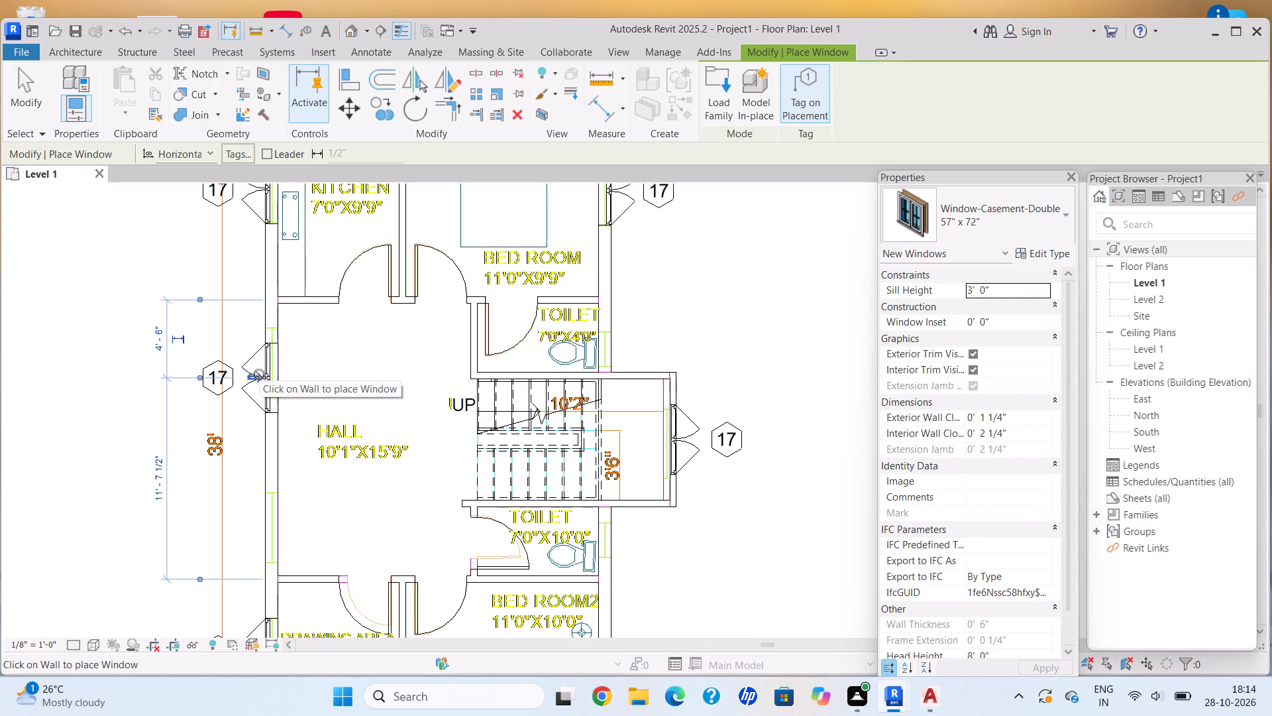
Choose the 34" x 36" double casement window type for placement and set its type width to 2'.
scroll(259, 375, down, 2)
middle_drag(346, 400, 280, 402)
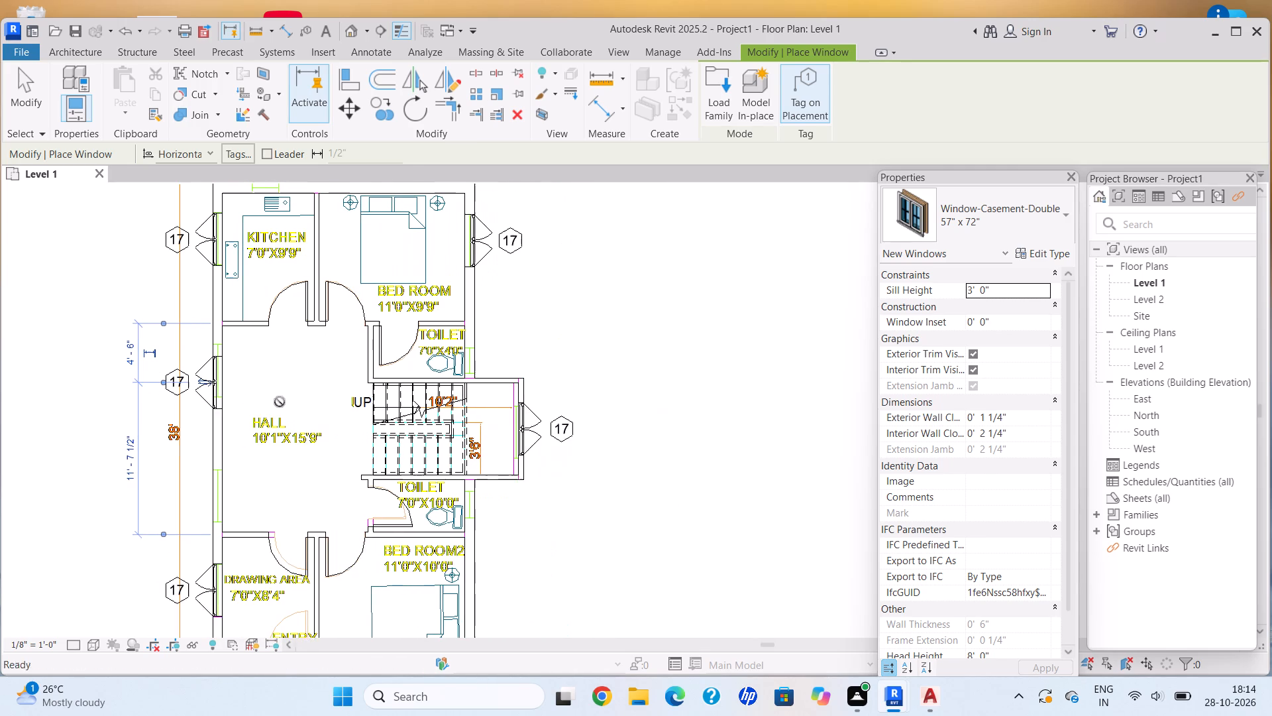
middle_drag(335, 447, 284, 440)
scroll(314, 442, down, 2)
middle_drag(315, 445, 329, 421)
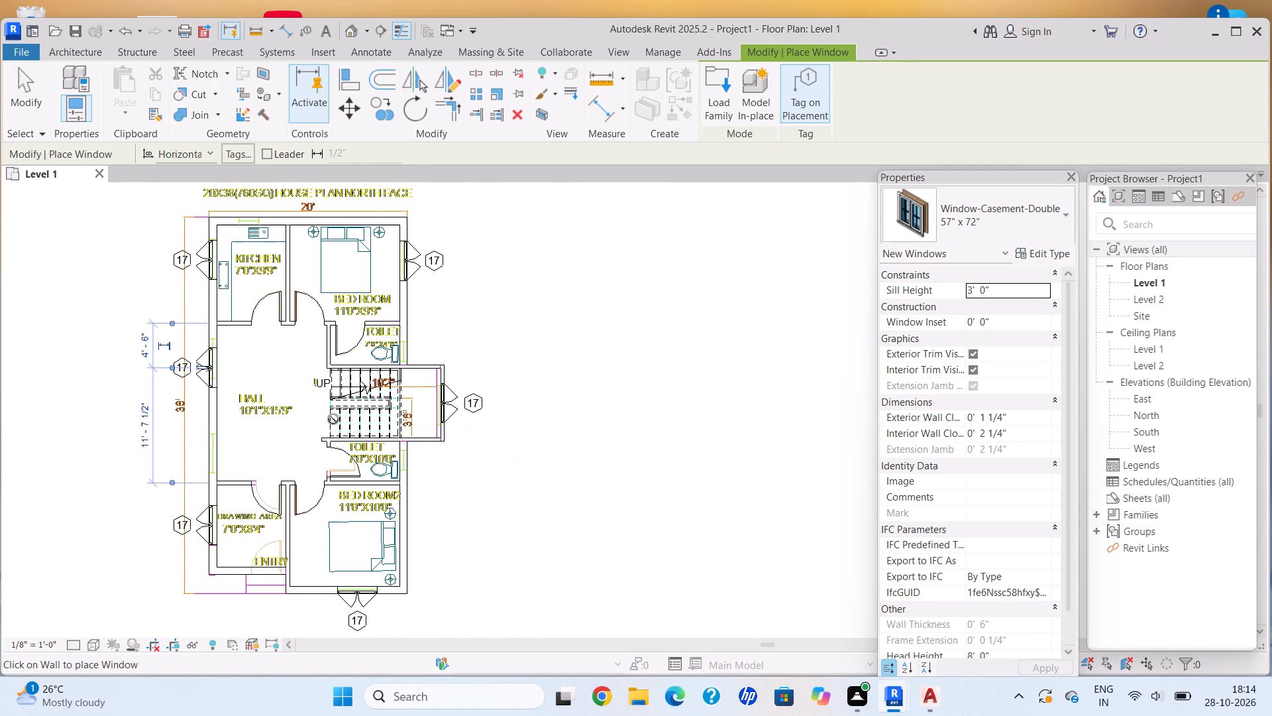
middle_drag(491, 424, 503, 408)
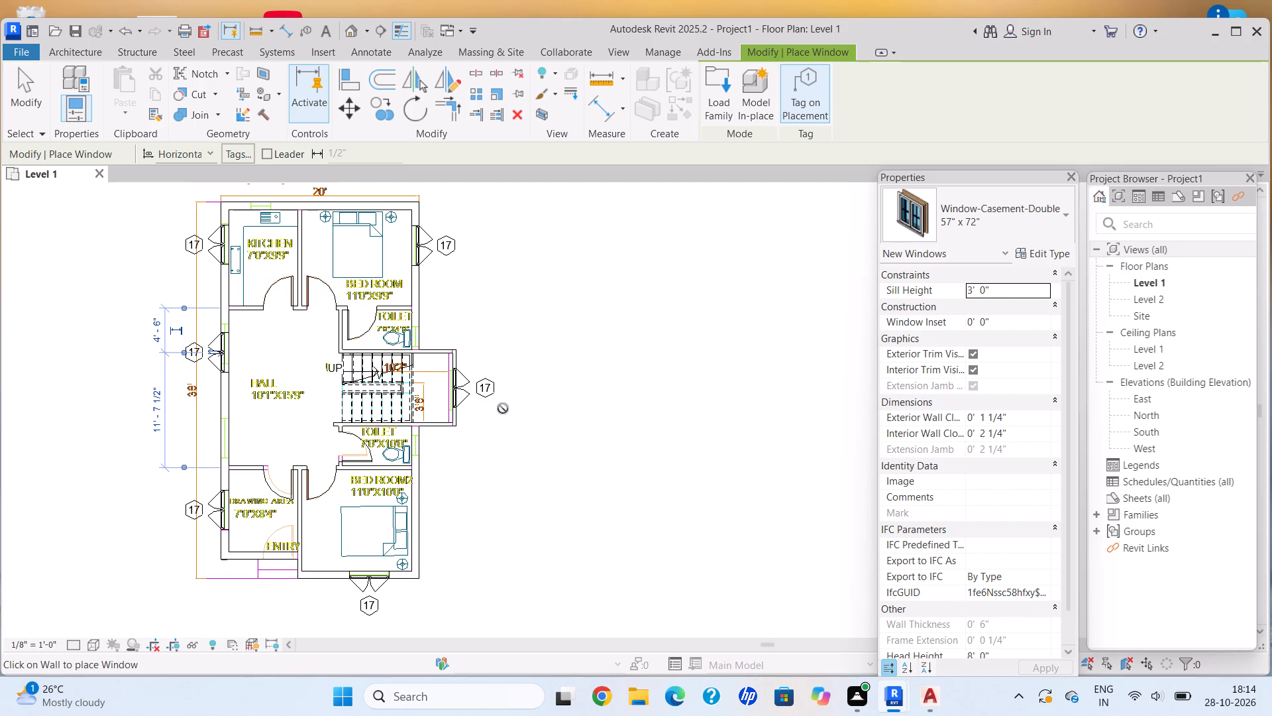
middle_drag(509, 409, 615, 428)
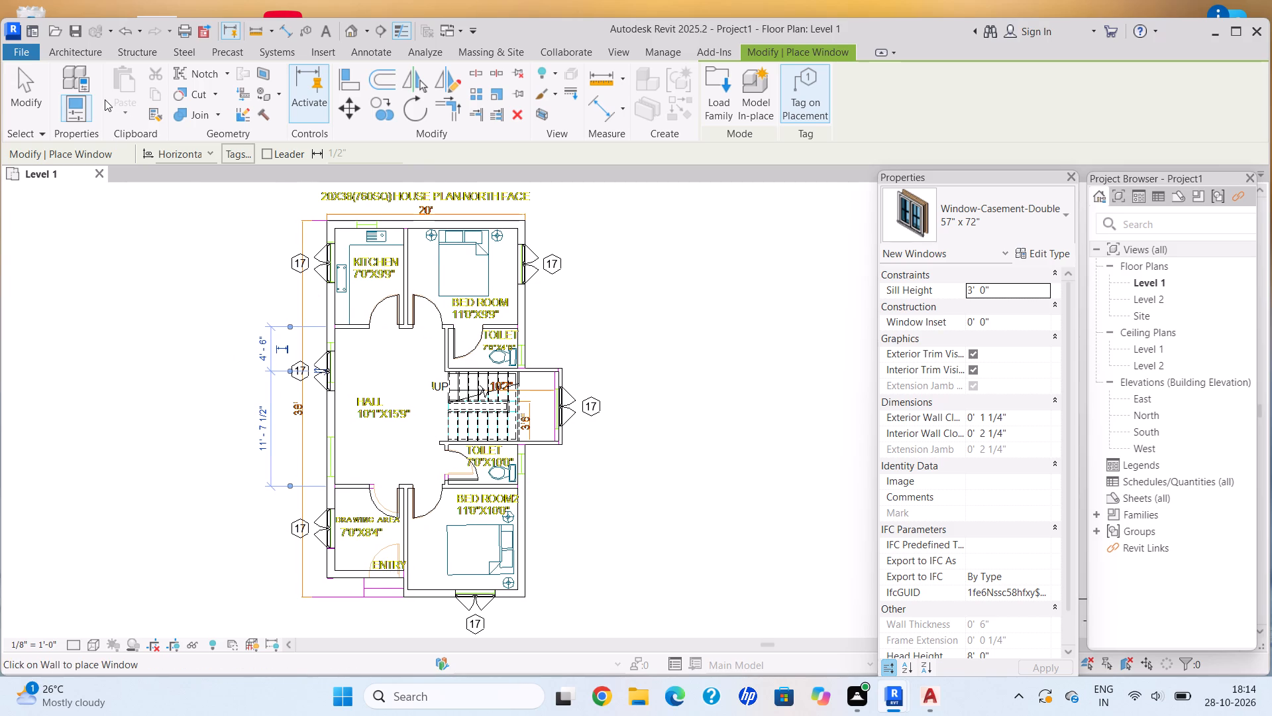
scroll(493, 381, down, 1)
middle_drag(474, 405, 455, 417)
scroll(454, 415, up, 1)
scroll(451, 278, up, 4)
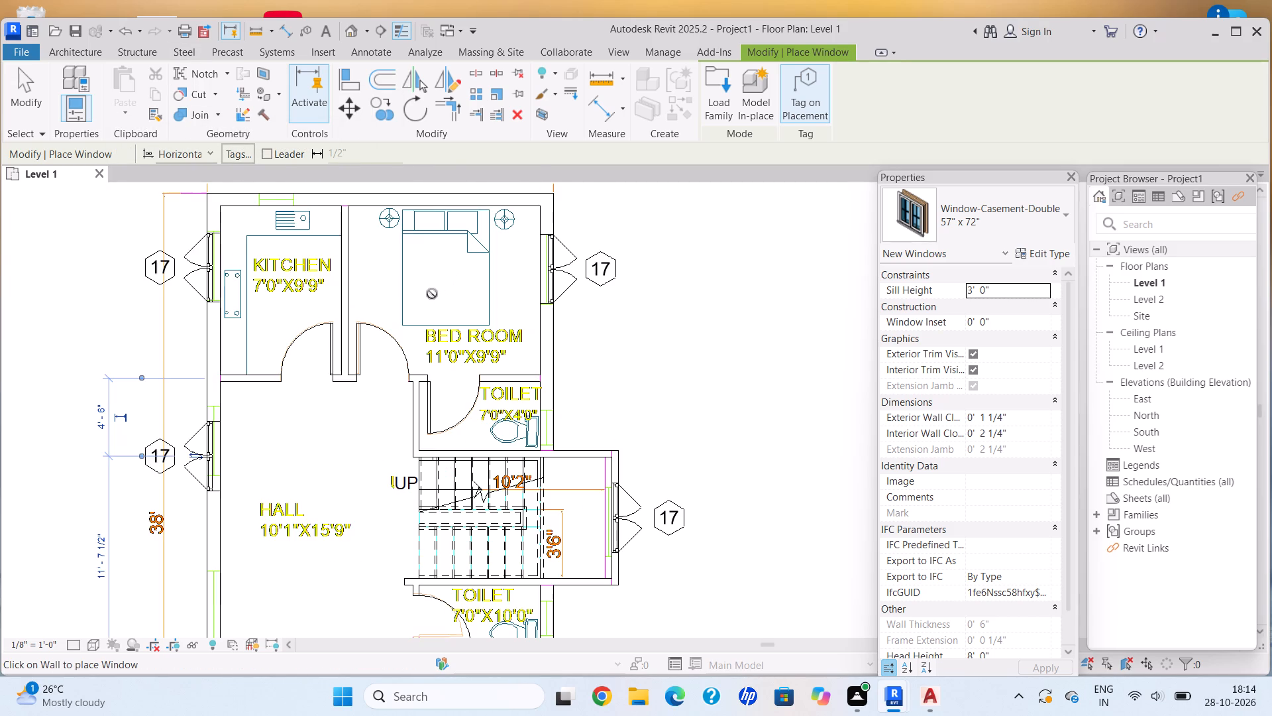
middle_drag(412, 298, 407, 326)
scroll(407, 326, down, 1)
middle_drag(308, 267, 315, 279)
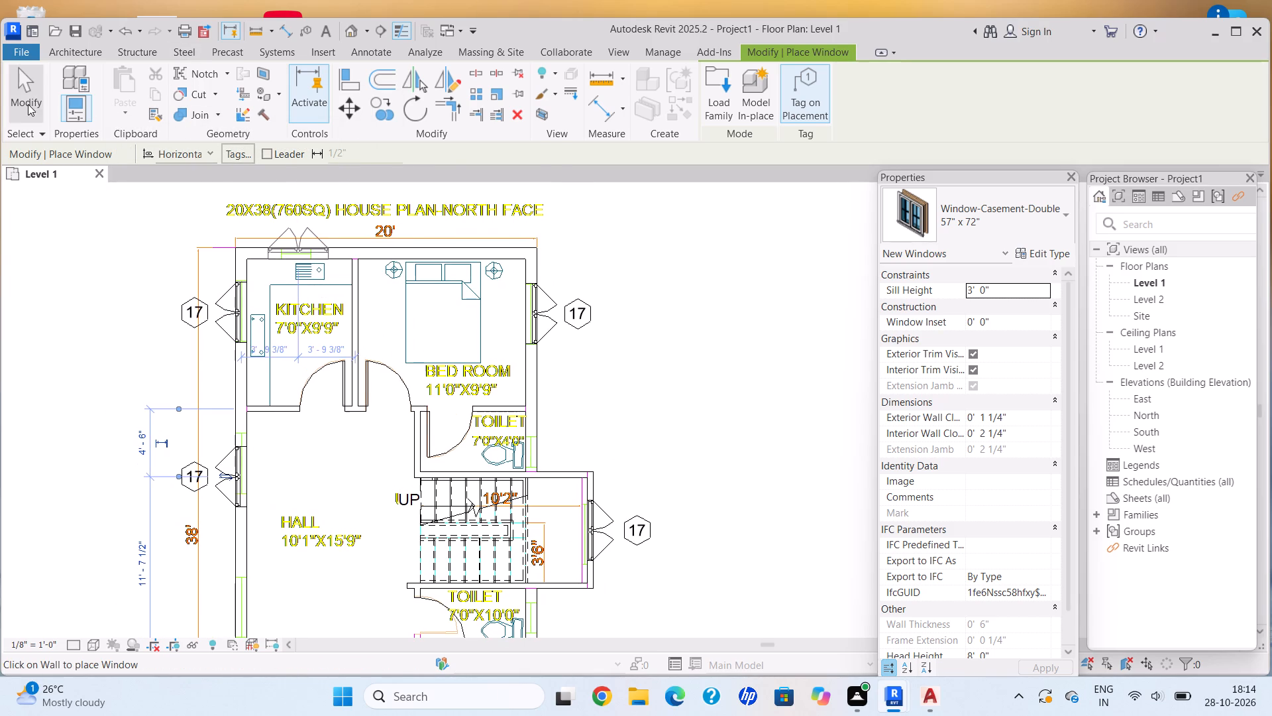
click(973, 218)
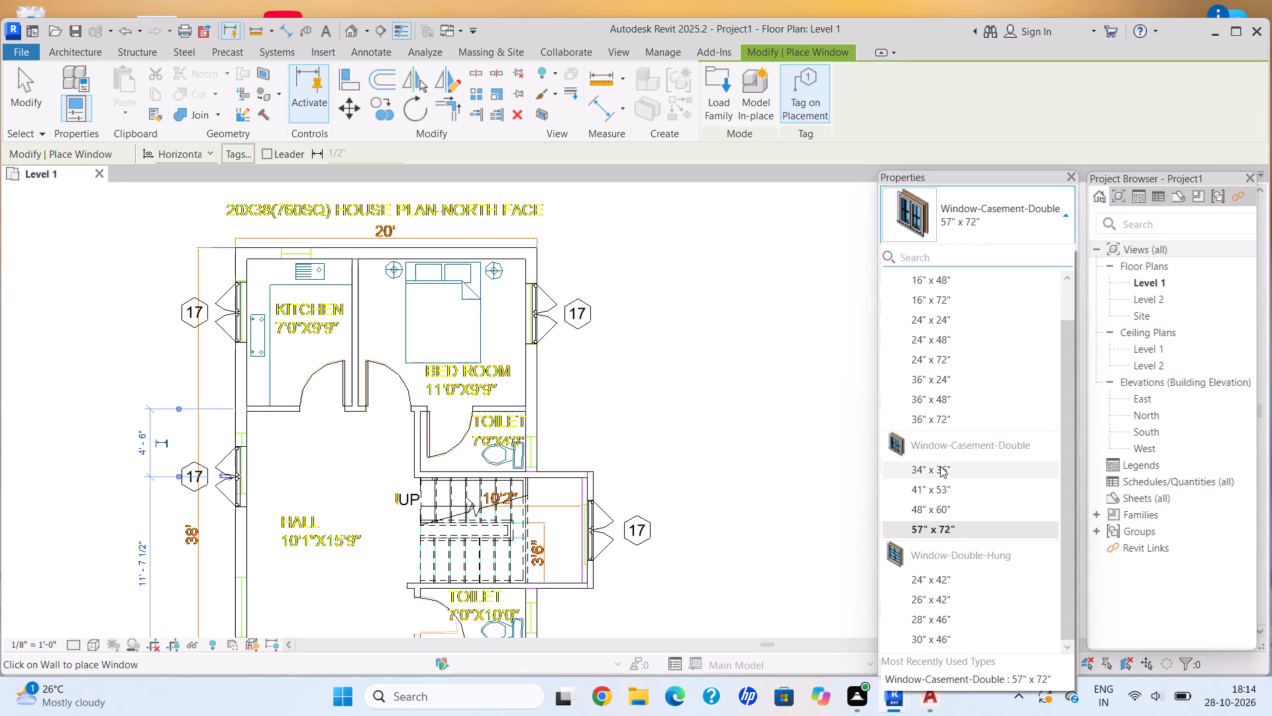
click(940, 466)
click(1061, 249)
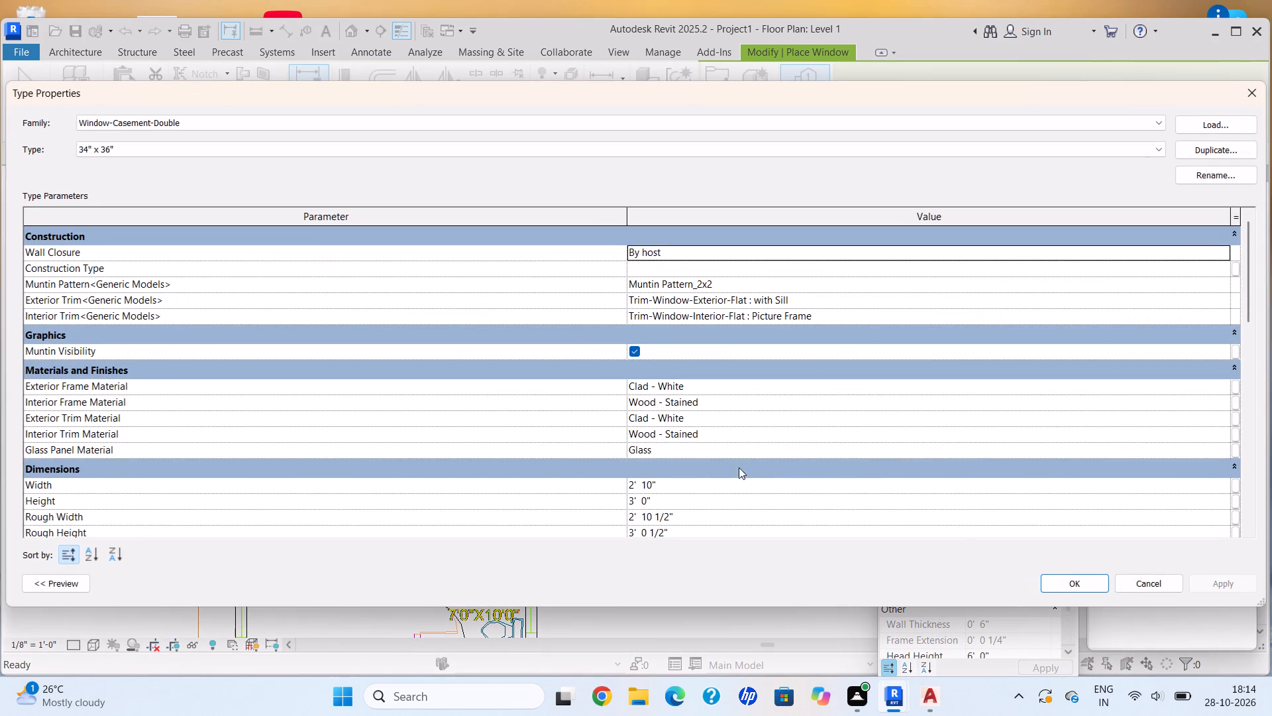
click(696, 487)
key(BackSpace)
text(2')
key(Return)
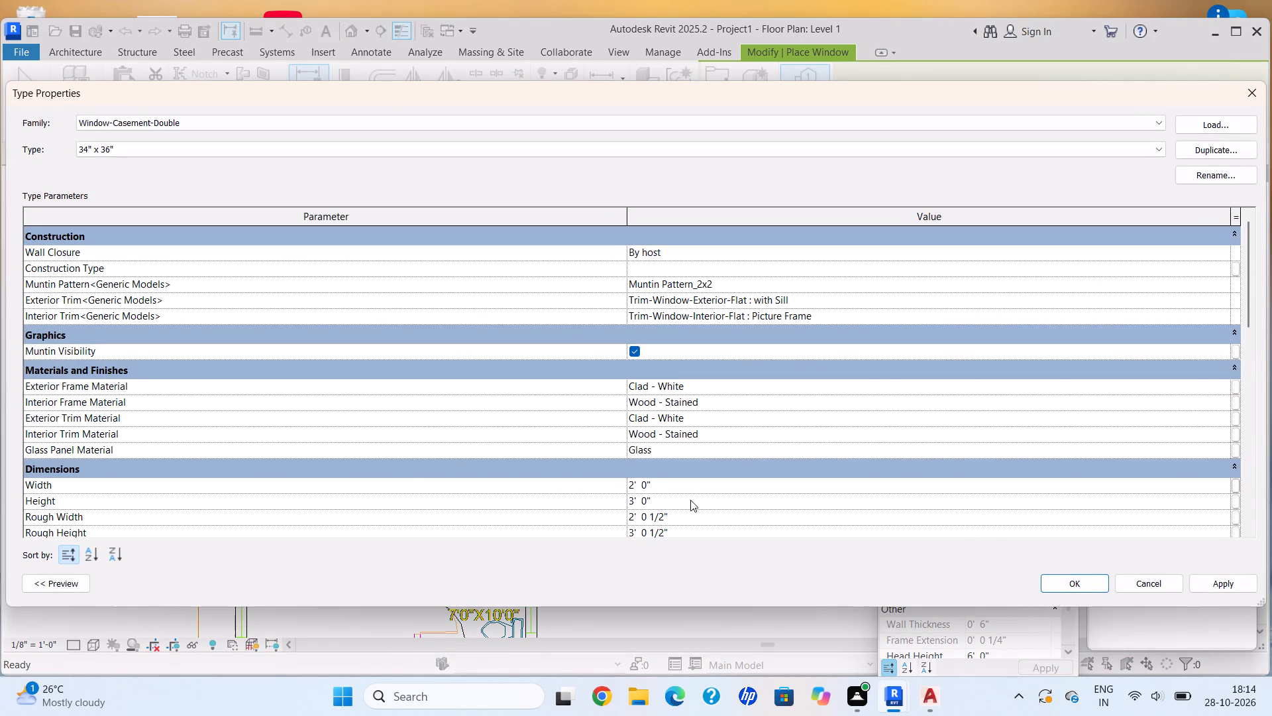
click(1226, 583)
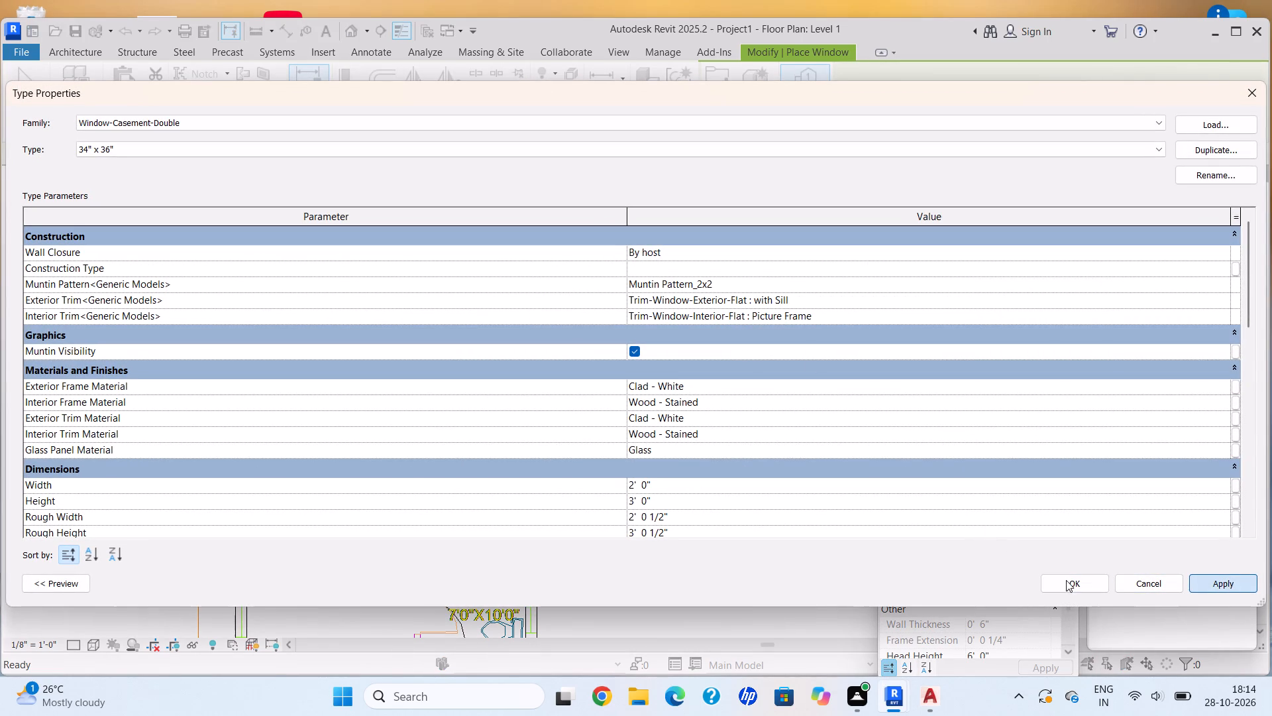
click(1066, 579)
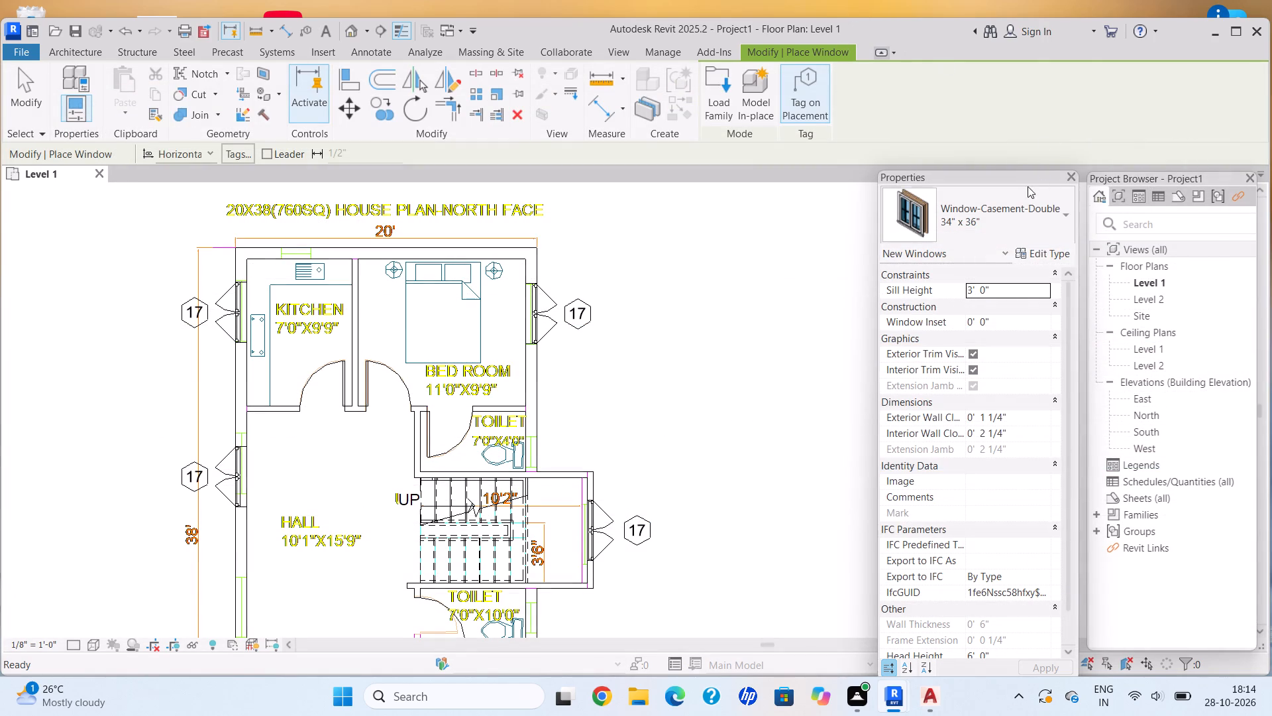
click(987, 238)
click(970, 446)
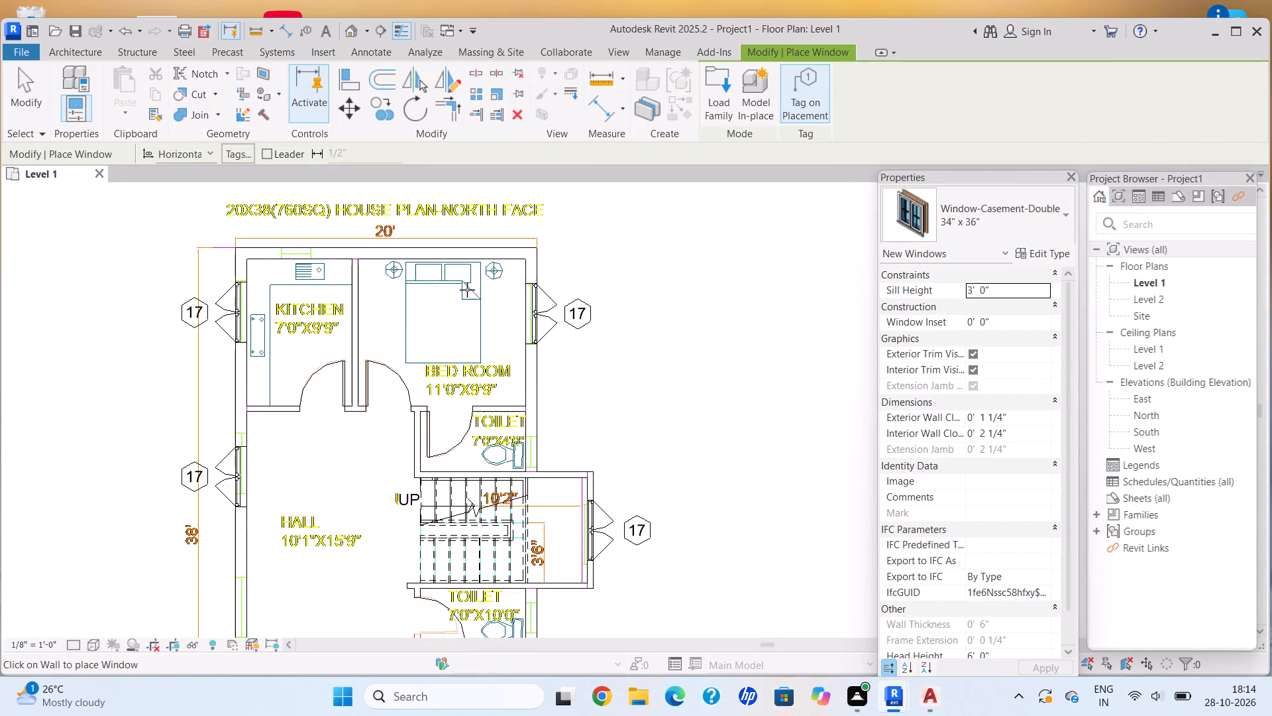
Place a 34" x 36" double casement window over the CAD mark in the kitchen's exterior wall behind the sink, about midway along it.
scroll(366, 258, up, 5)
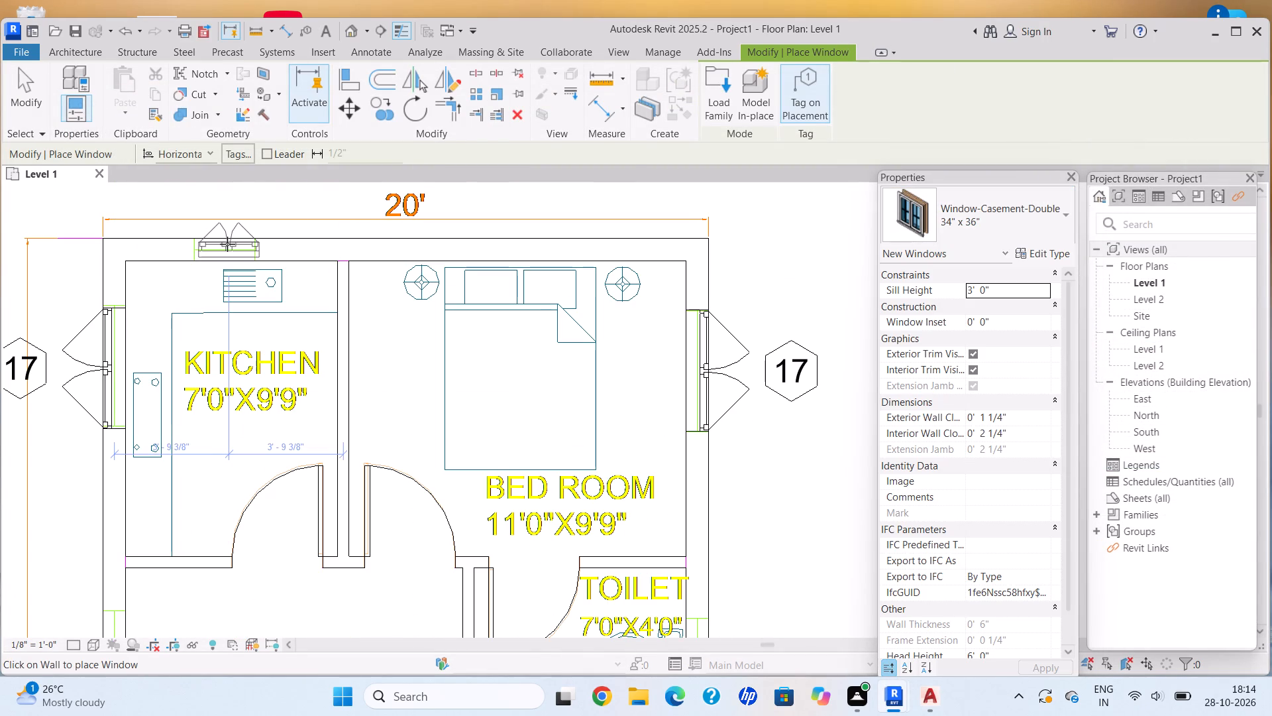
click(221, 243)
Place a 34" x 36" double casement window in the 7'0"X4'0" toilet's outer wall, about 1'-8" from the bedroom partition.
scroll(453, 423, down, 2)
middle_drag(453, 423, 358, 270)
scroll(363, 280, down, 1)
scroll(478, 461, down, 1)
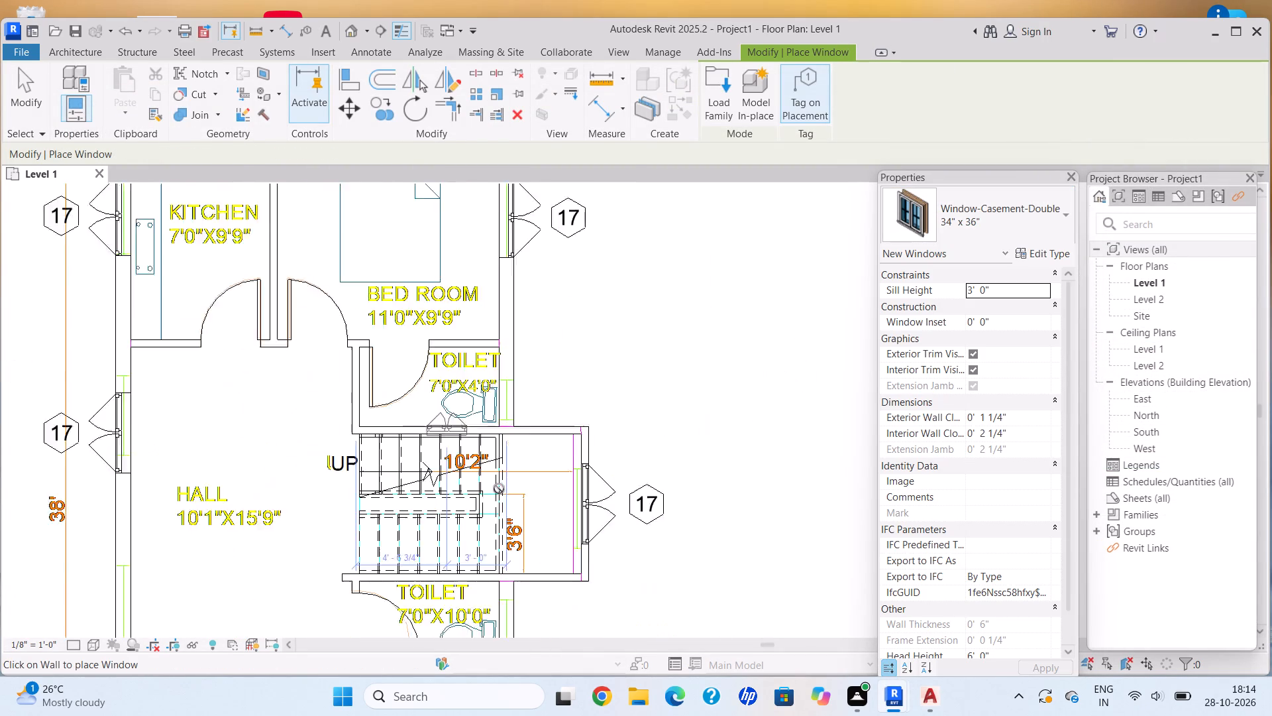
middle_drag(499, 489, 473, 437)
scroll(487, 297, up, 9)
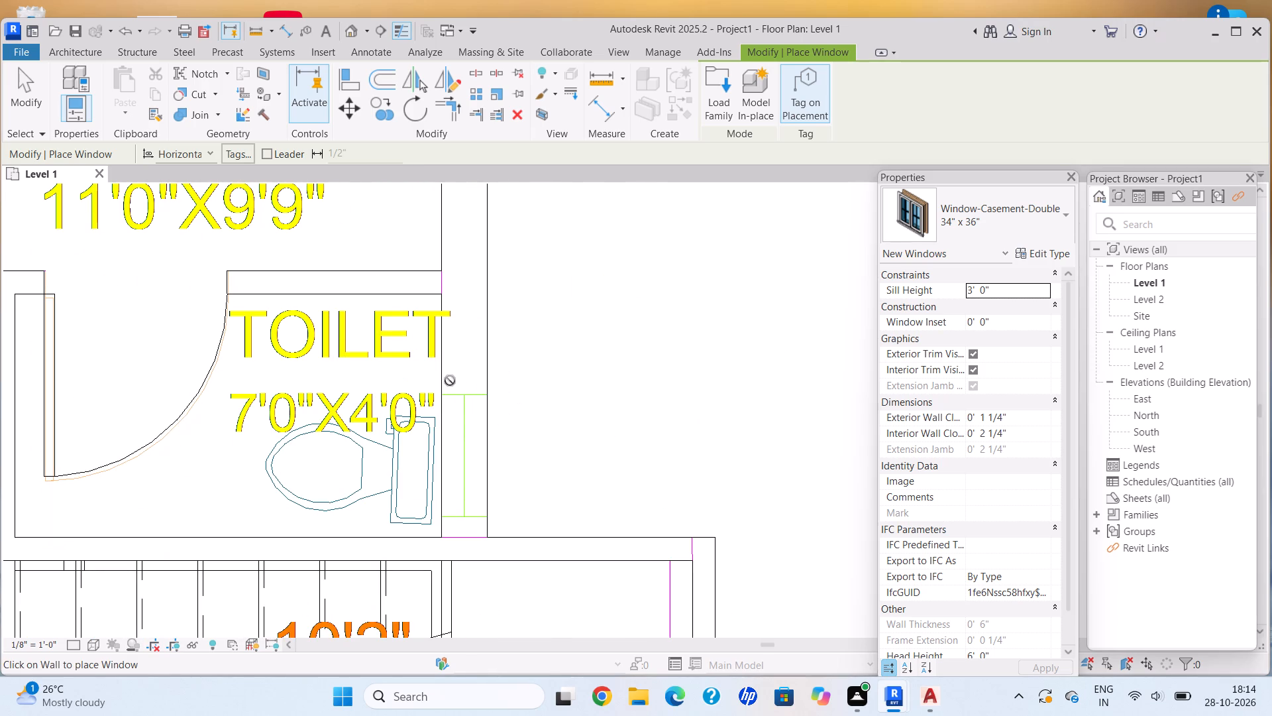
click(485, 385)
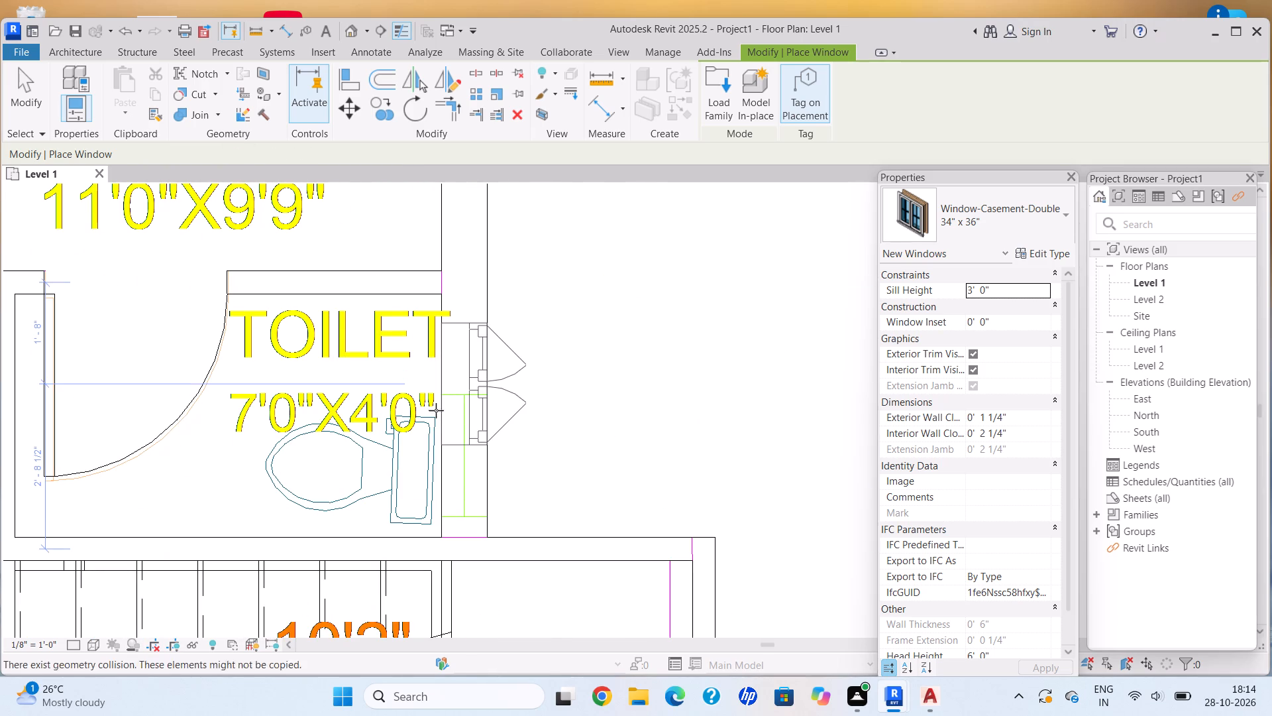
Place a 34" x 36" double casement window in the 7'0"X10'0" toilet's outer wall, about 2'-2 1/4" from the partition on either side.
scroll(356, 440, down, 8)
middle_drag(354, 444, 496, 361)
middle_drag(360, 455, 490, 320)
scroll(481, 332, down, 2)
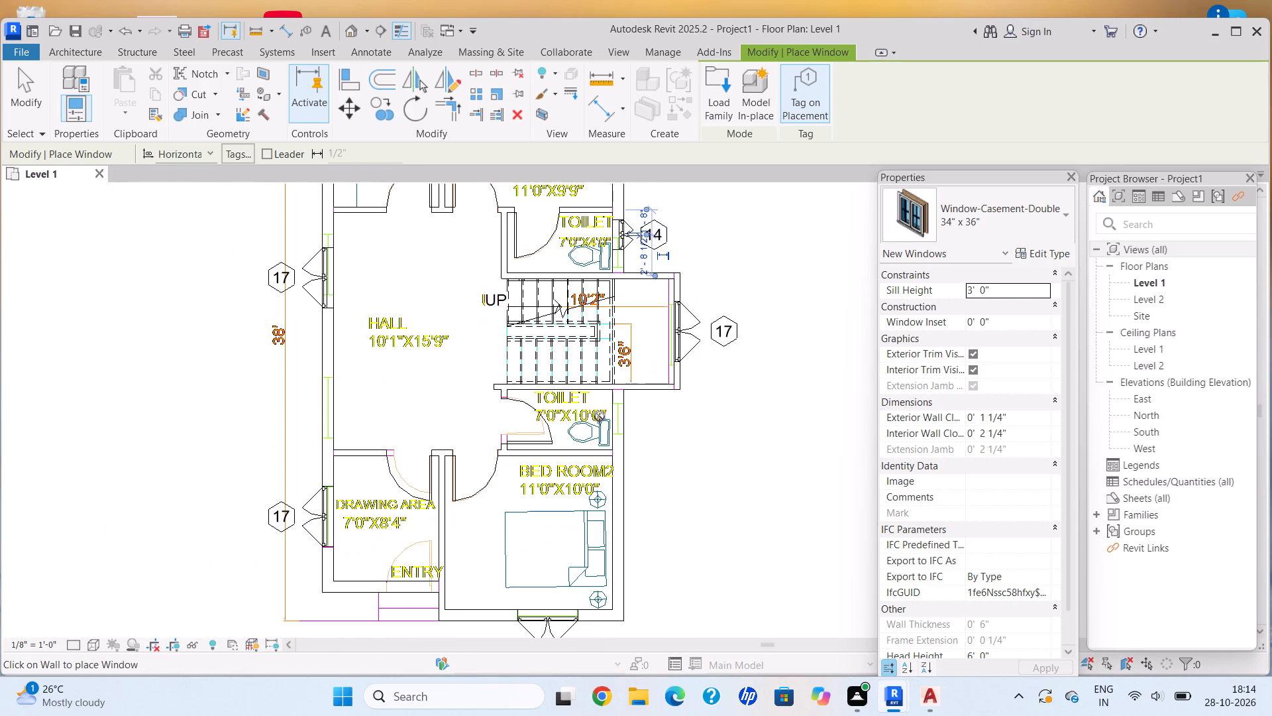
scroll(600, 416, up, 5)
click(643, 428)
scroll(634, 485, down, 4)
middle_drag(629, 477, 582, 351)
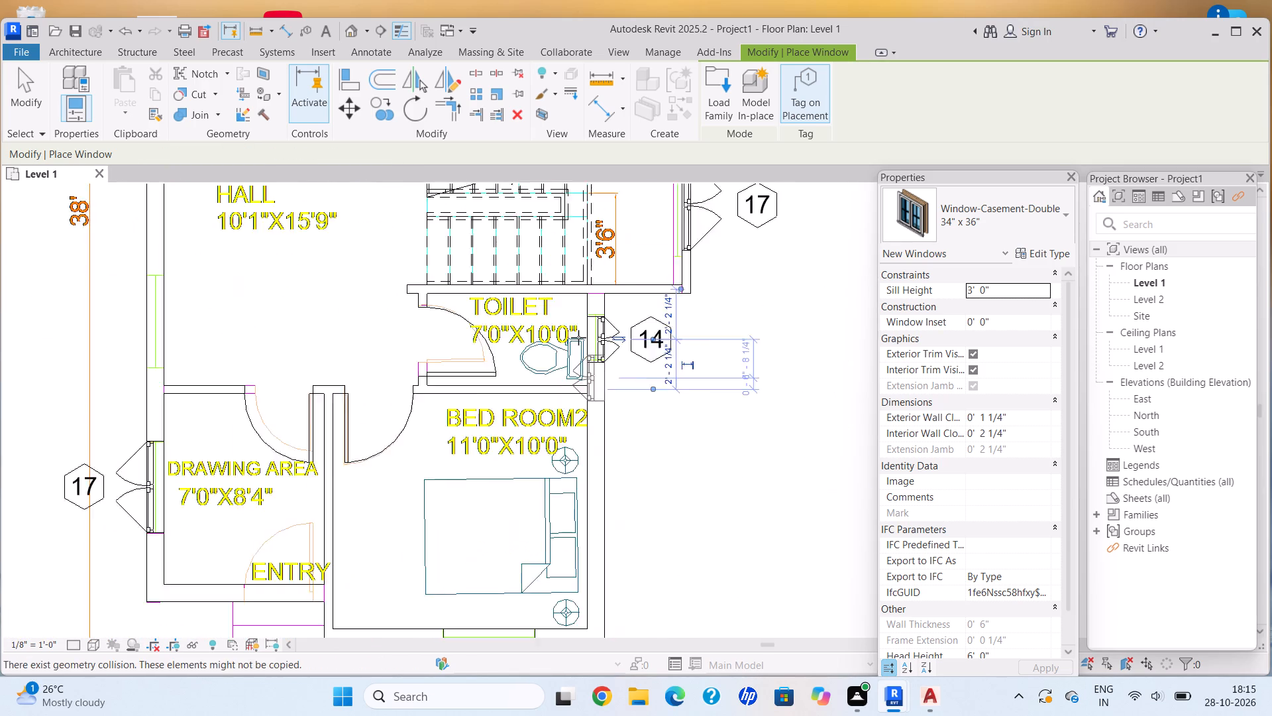
middle_drag(549, 440, 647, 601)
middle_drag(533, 381, 539, 314)
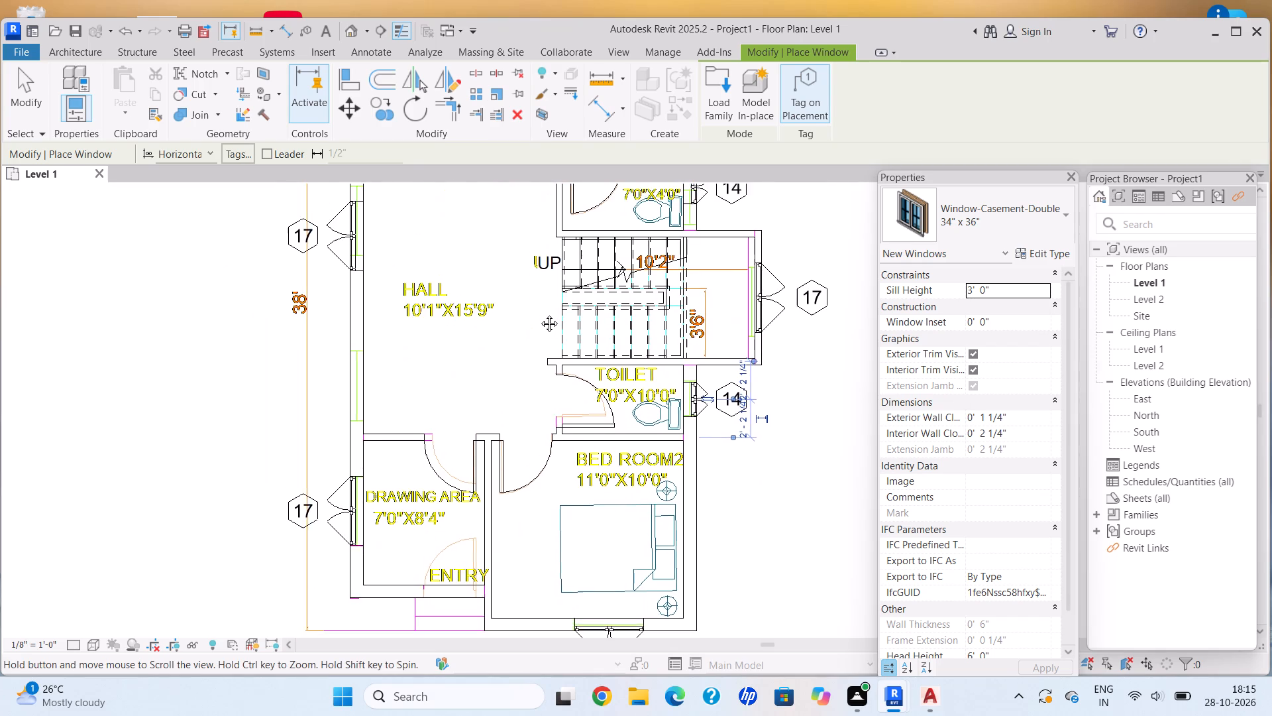
middle_drag(539, 314, 540, 575)
scroll(531, 525, down, 2)
middle_drag(533, 515, 492, 467)
key(Escape)
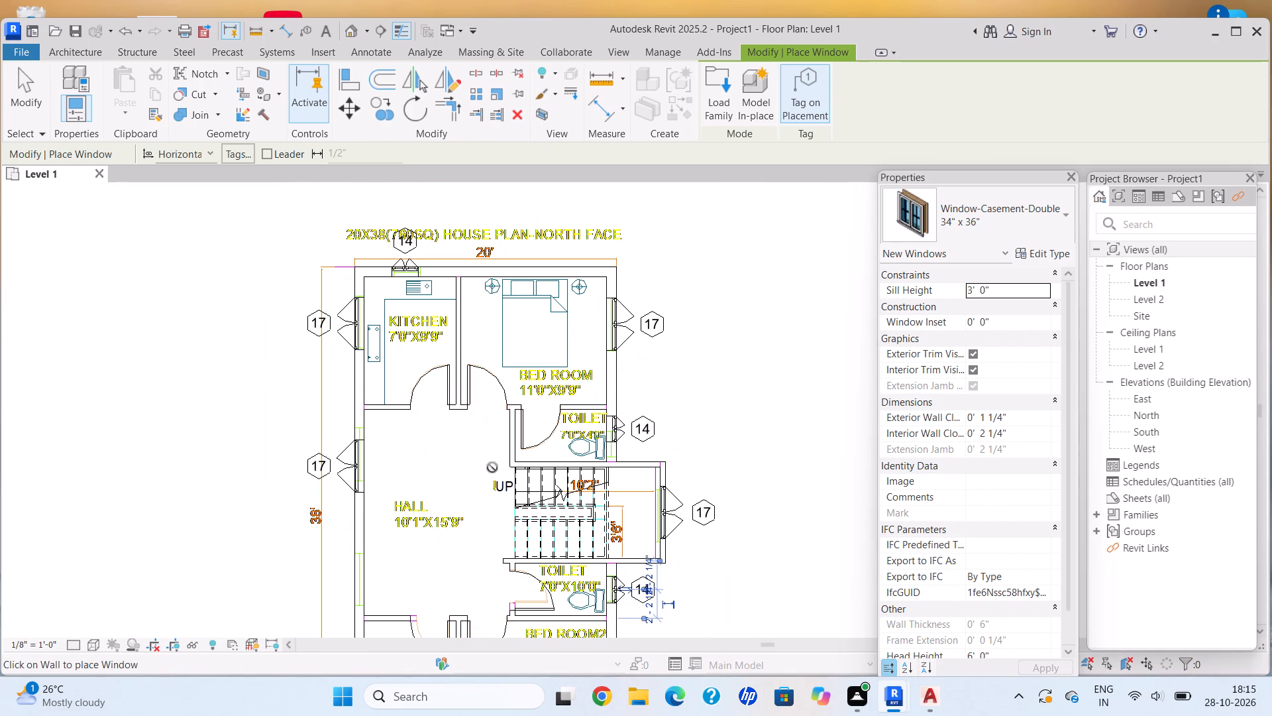
Open the default 3D view and examine the house's walls, staircase and placed windows from outside.
click(368, 25)
click(386, 49)
middle_drag(615, 404, 596, 400)
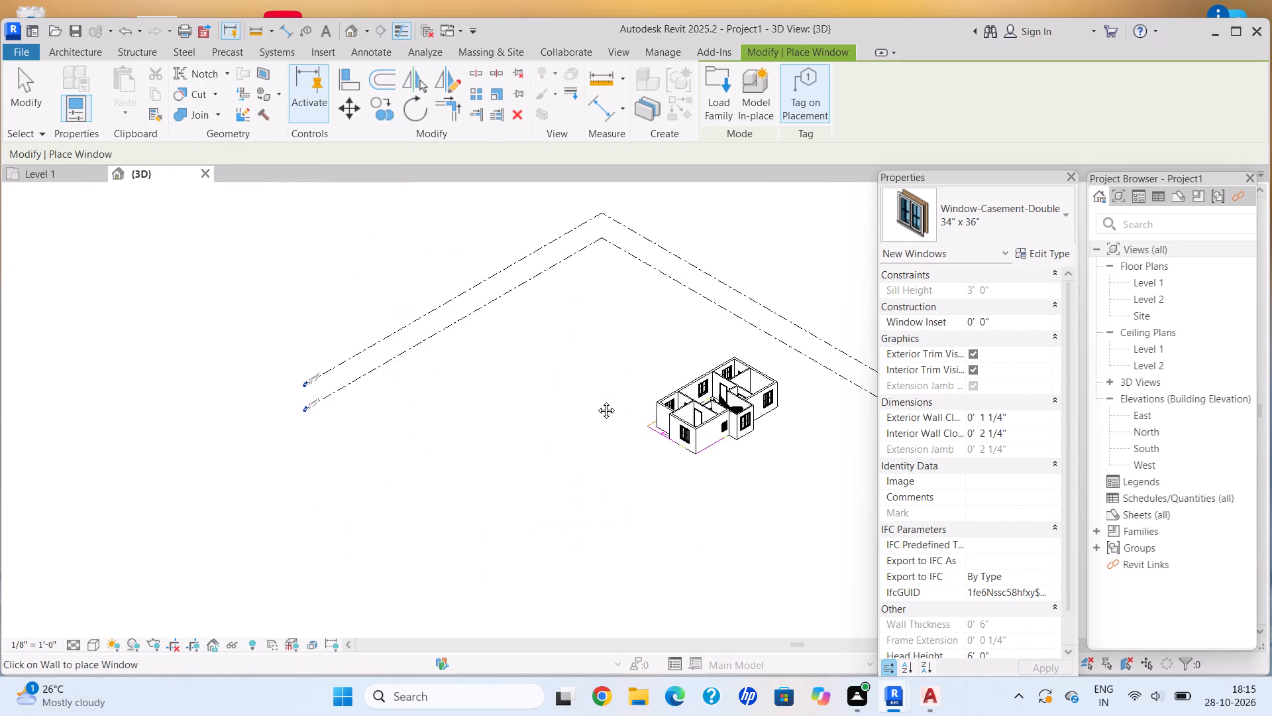
middle_drag(596, 400, 481, 398)
scroll(700, 409, up, 8)
middle_drag(592, 410, 504, 423)
scroll(397, 423, up, 2)
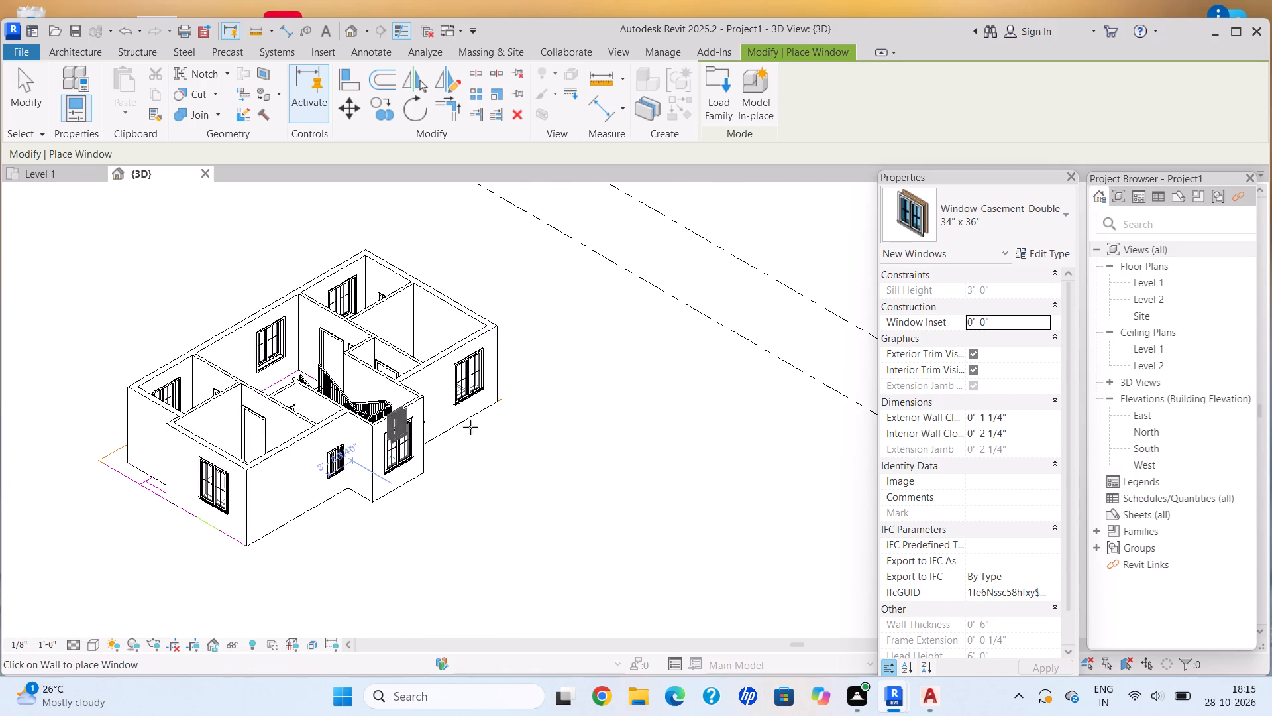
scroll(471, 428, down, 2)
middle_drag(470, 428, 523, 429)
scroll(497, 426, up, 5)
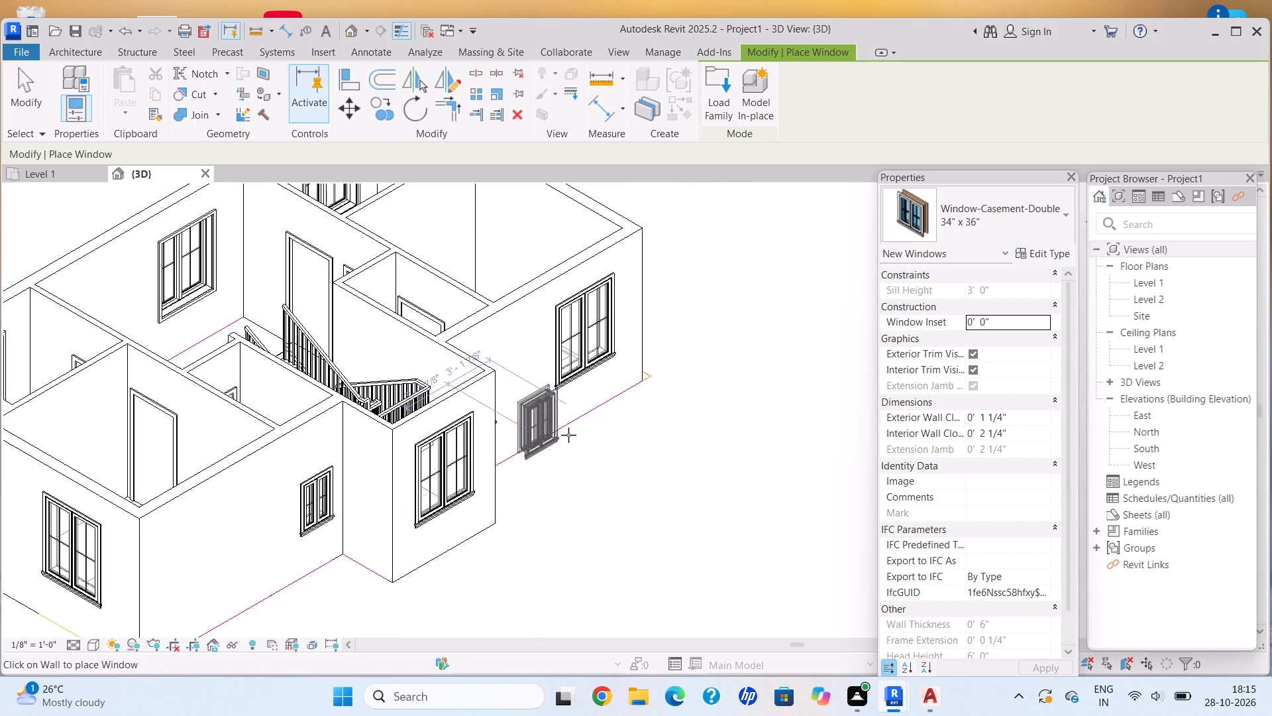
scroll(572, 438, down, 5)
middle_drag(572, 438, 595, 454)
scroll(400, 455, up, 6)
scroll(566, 462, down, 2)
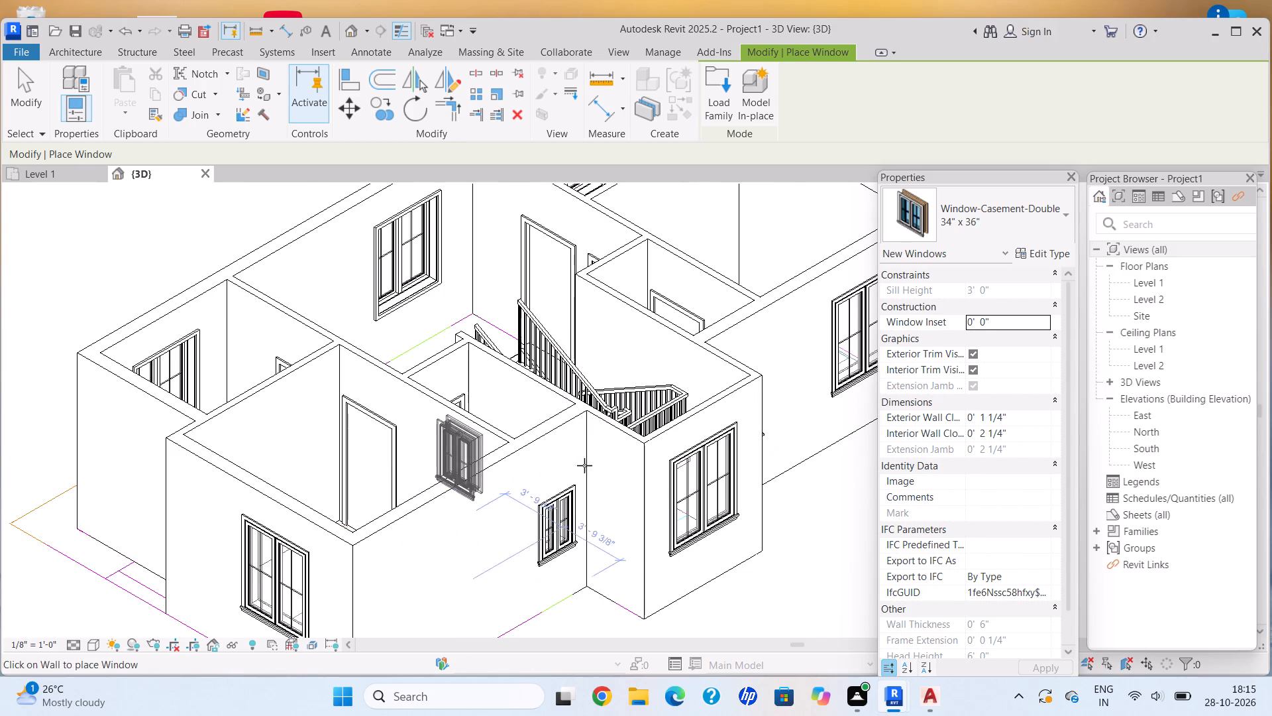
scroll(584, 465, down, 2)
middle_drag(583, 465, 415, 426)
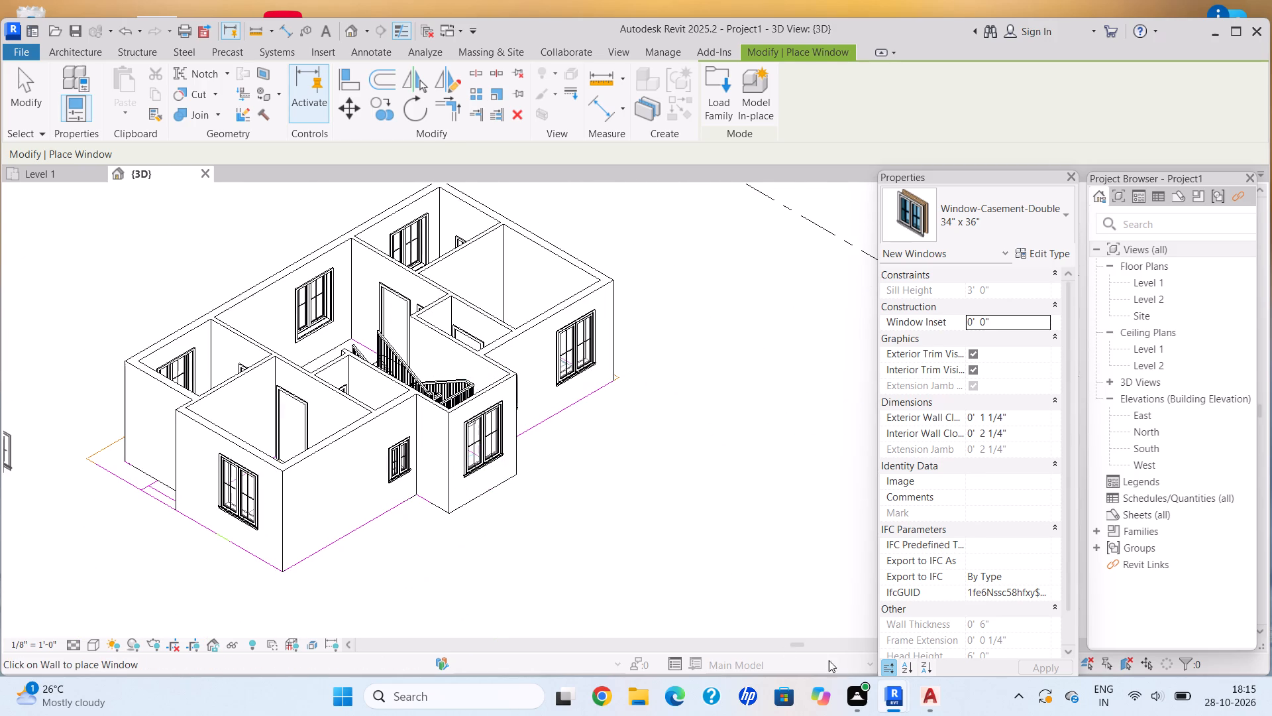
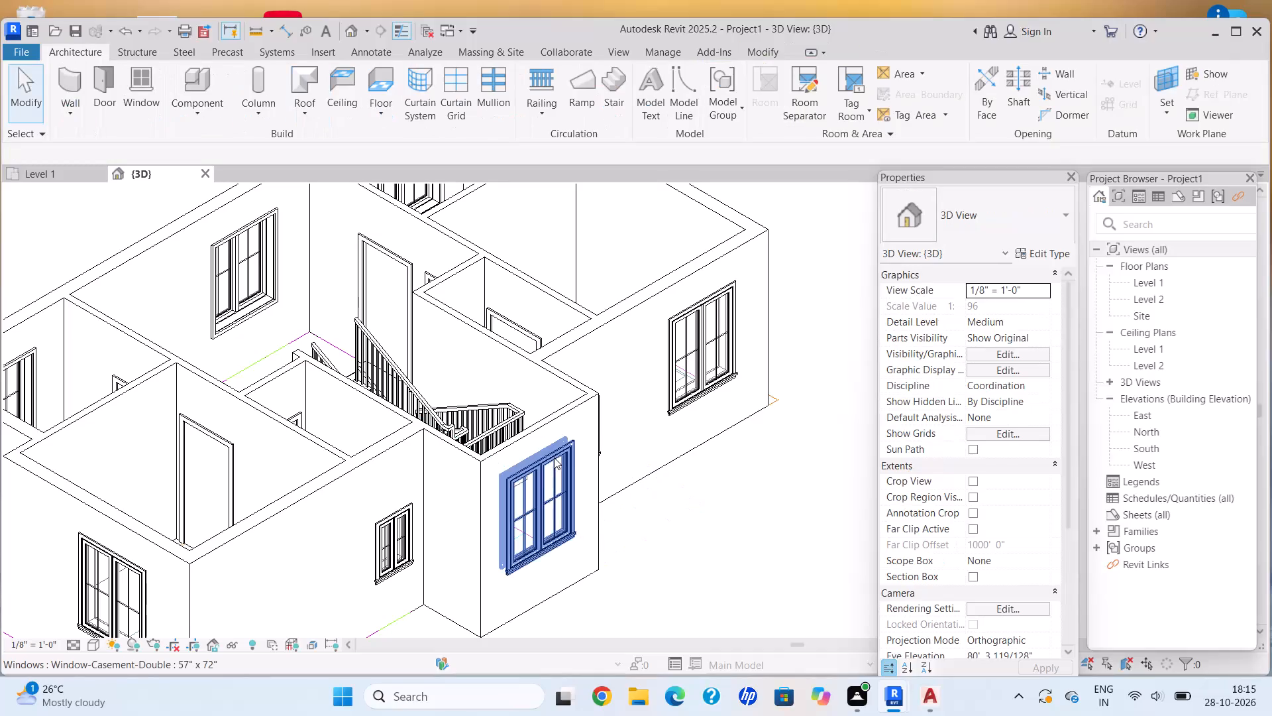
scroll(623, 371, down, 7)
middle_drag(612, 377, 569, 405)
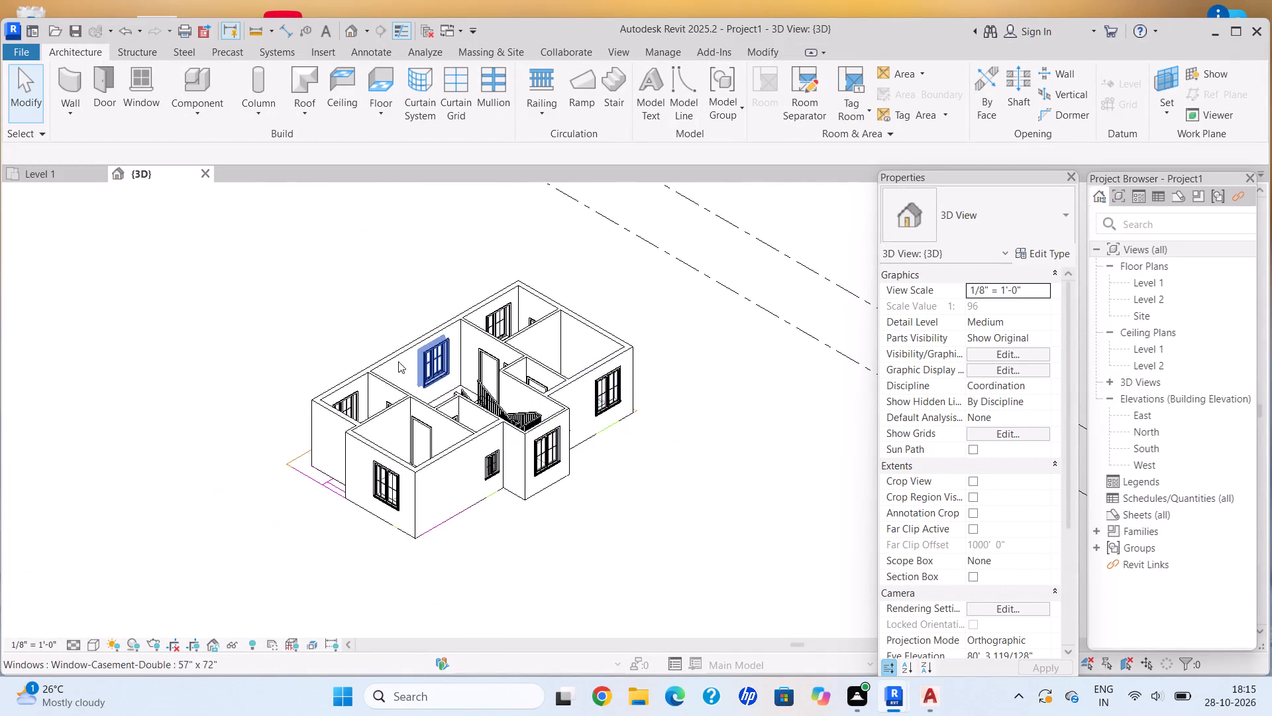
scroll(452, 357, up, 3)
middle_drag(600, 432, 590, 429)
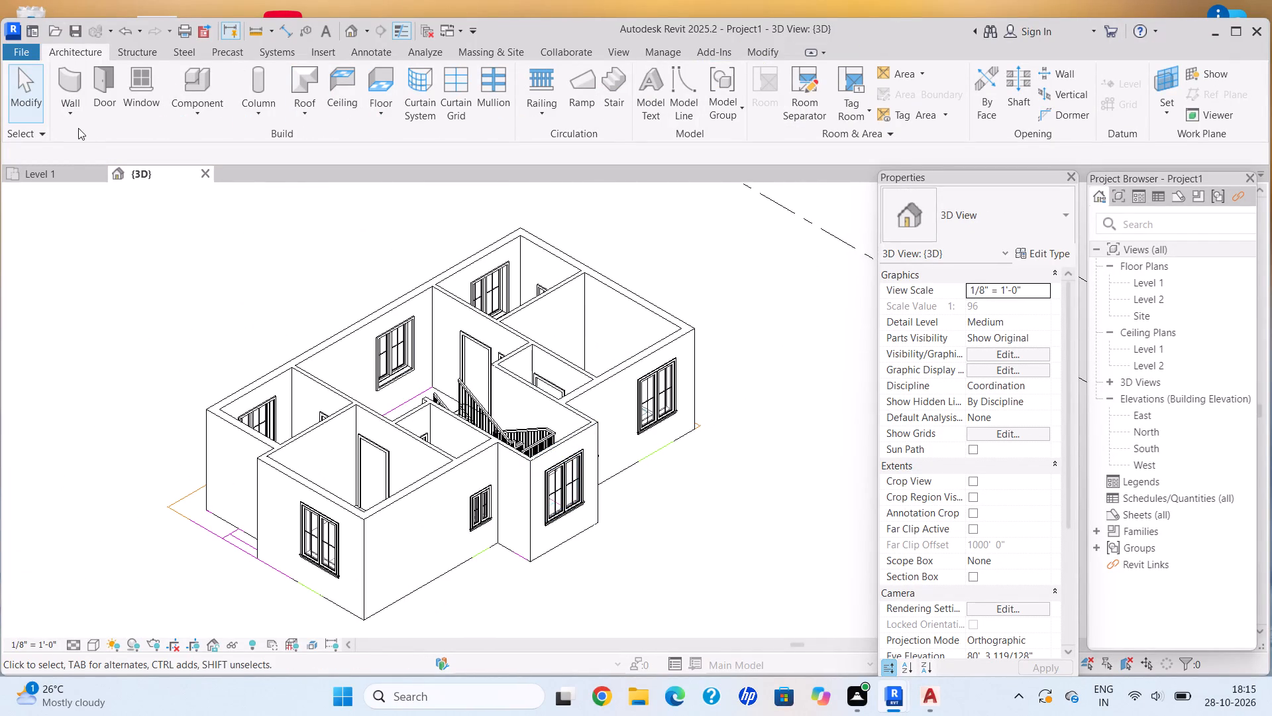
Return to the Level 1 floor plan and start an architectural floor.
click(52, 180)
scroll(419, 322, down, 4)
middle_drag(426, 323, 280, 282)
scroll(274, 276, down, 1)
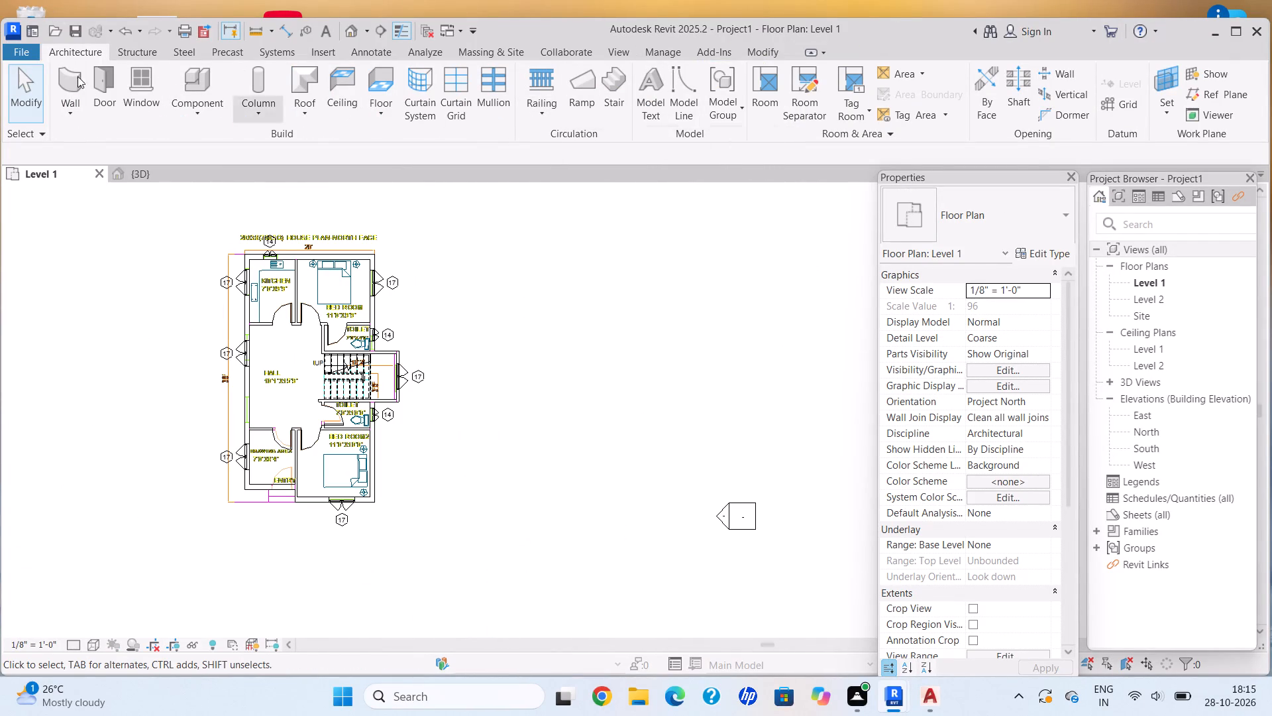
click(384, 117)
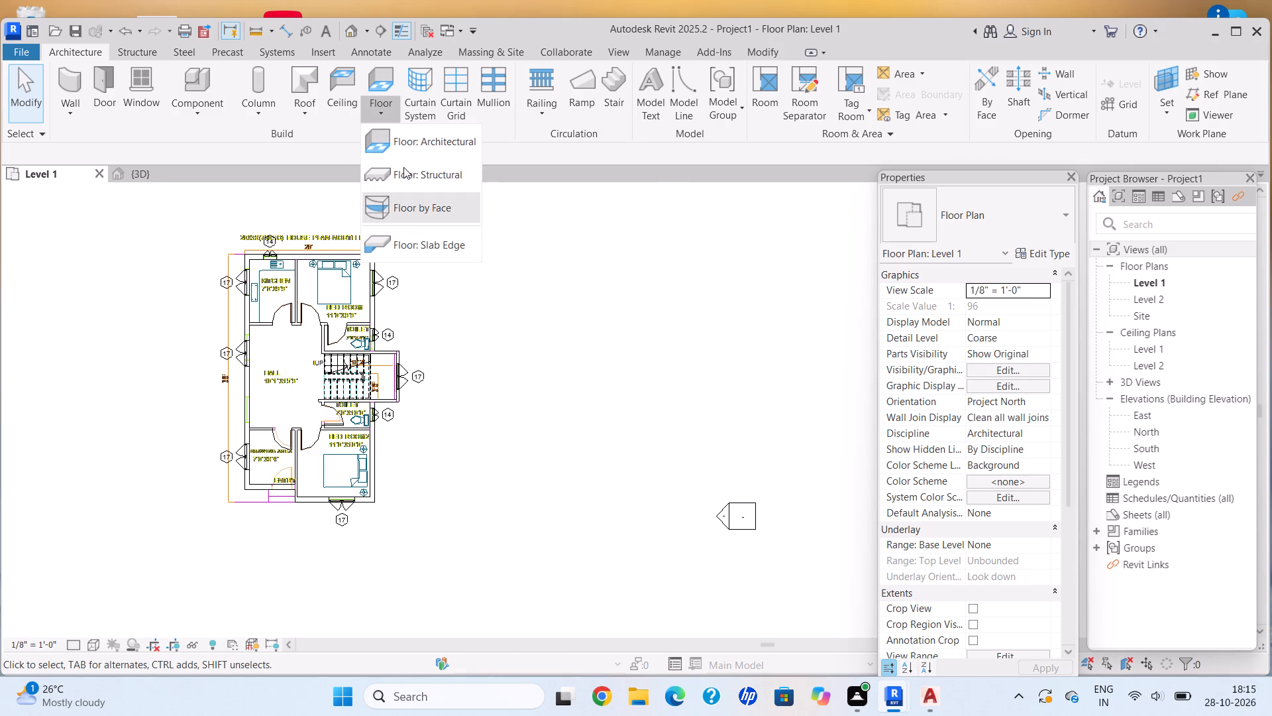
click(427, 140)
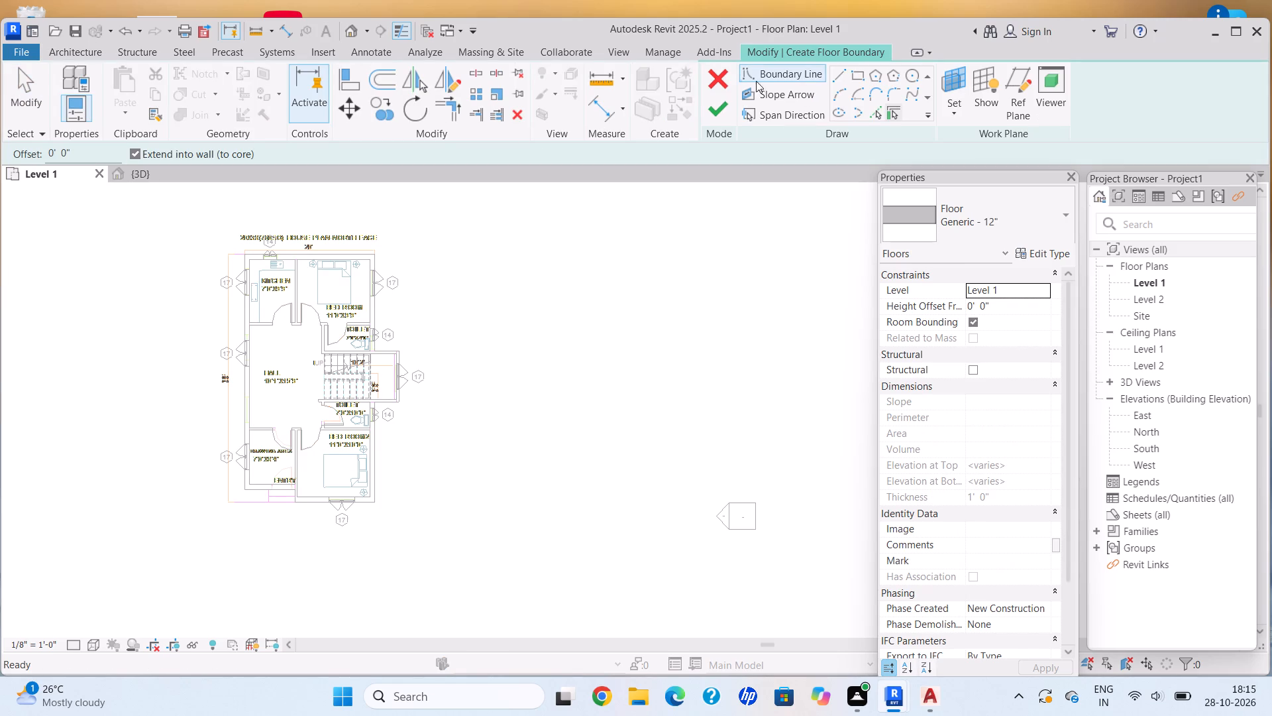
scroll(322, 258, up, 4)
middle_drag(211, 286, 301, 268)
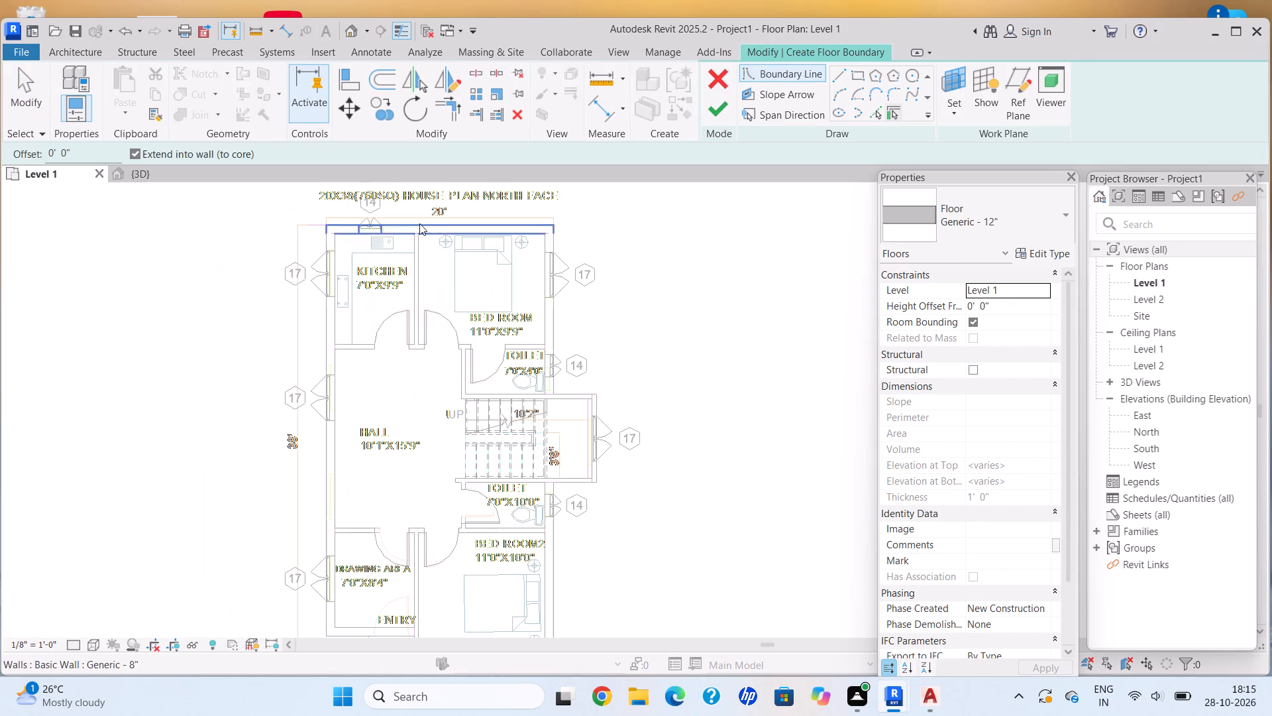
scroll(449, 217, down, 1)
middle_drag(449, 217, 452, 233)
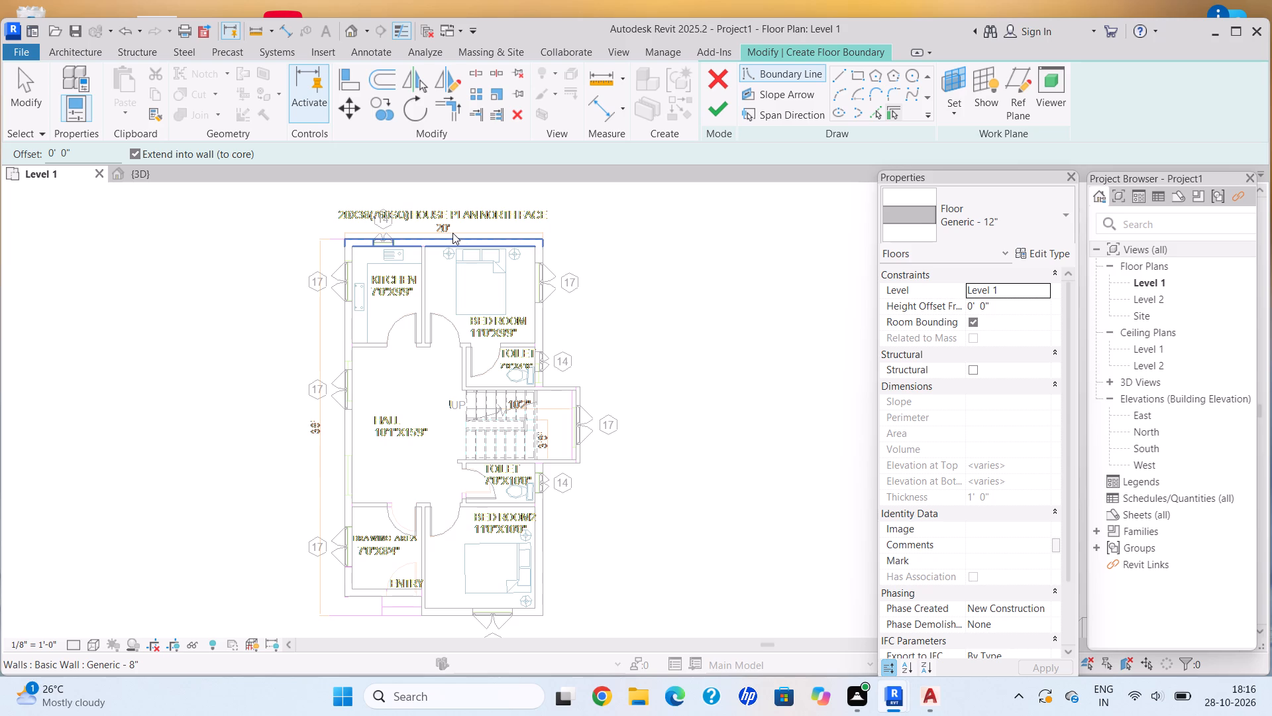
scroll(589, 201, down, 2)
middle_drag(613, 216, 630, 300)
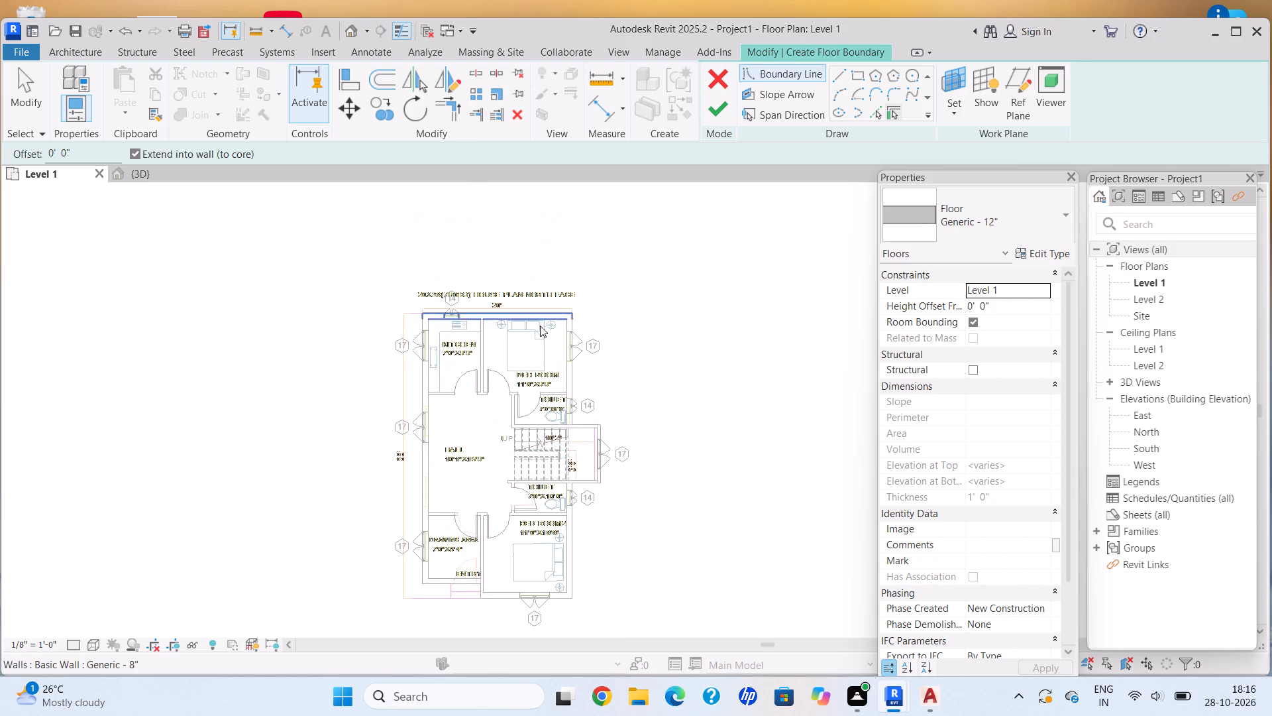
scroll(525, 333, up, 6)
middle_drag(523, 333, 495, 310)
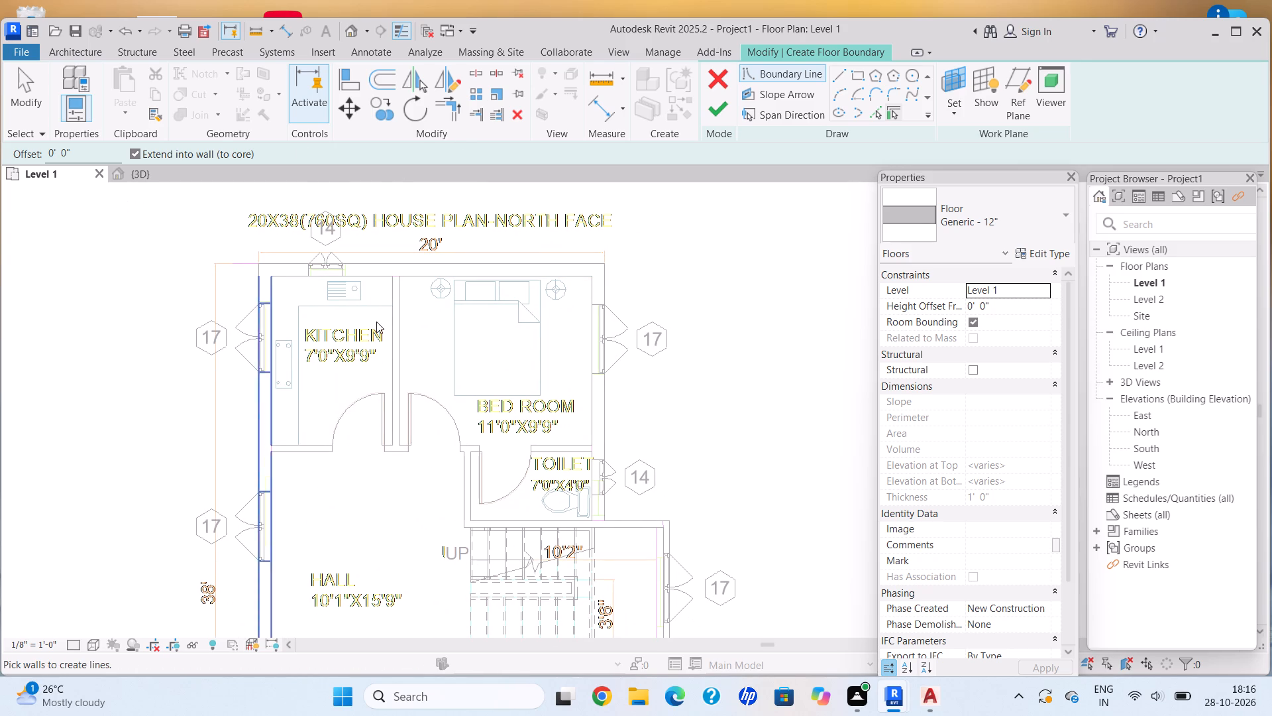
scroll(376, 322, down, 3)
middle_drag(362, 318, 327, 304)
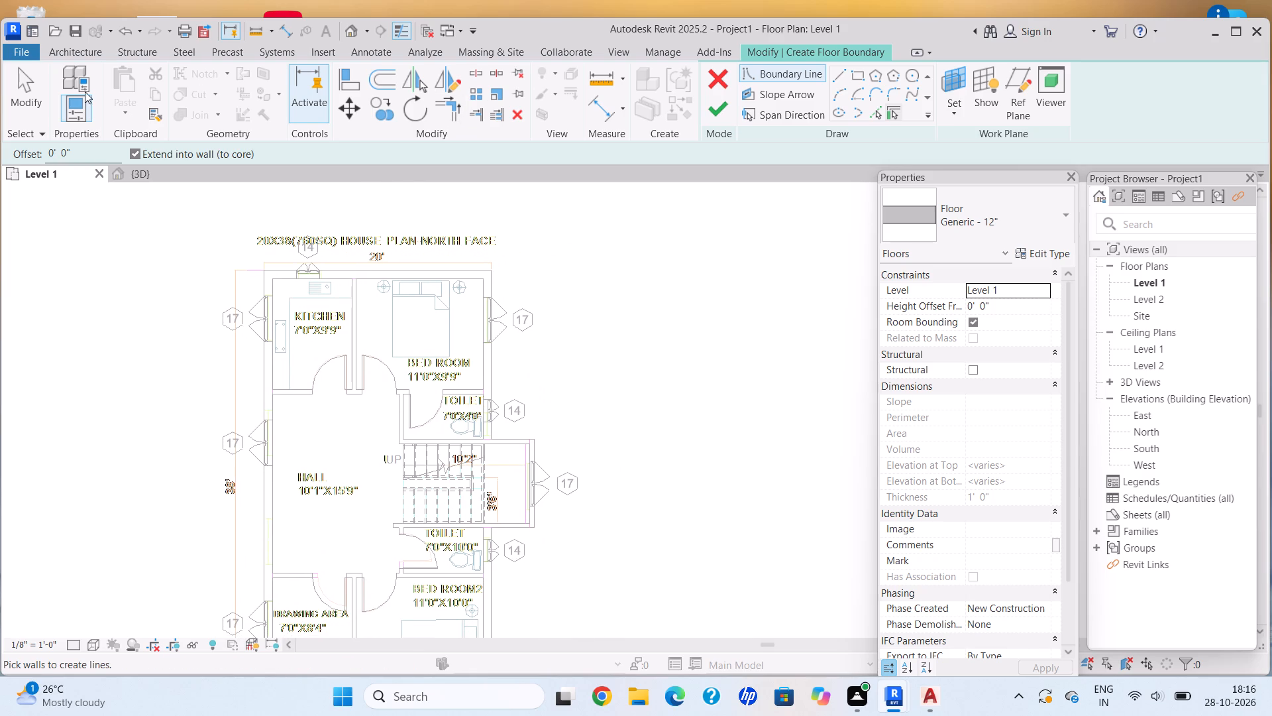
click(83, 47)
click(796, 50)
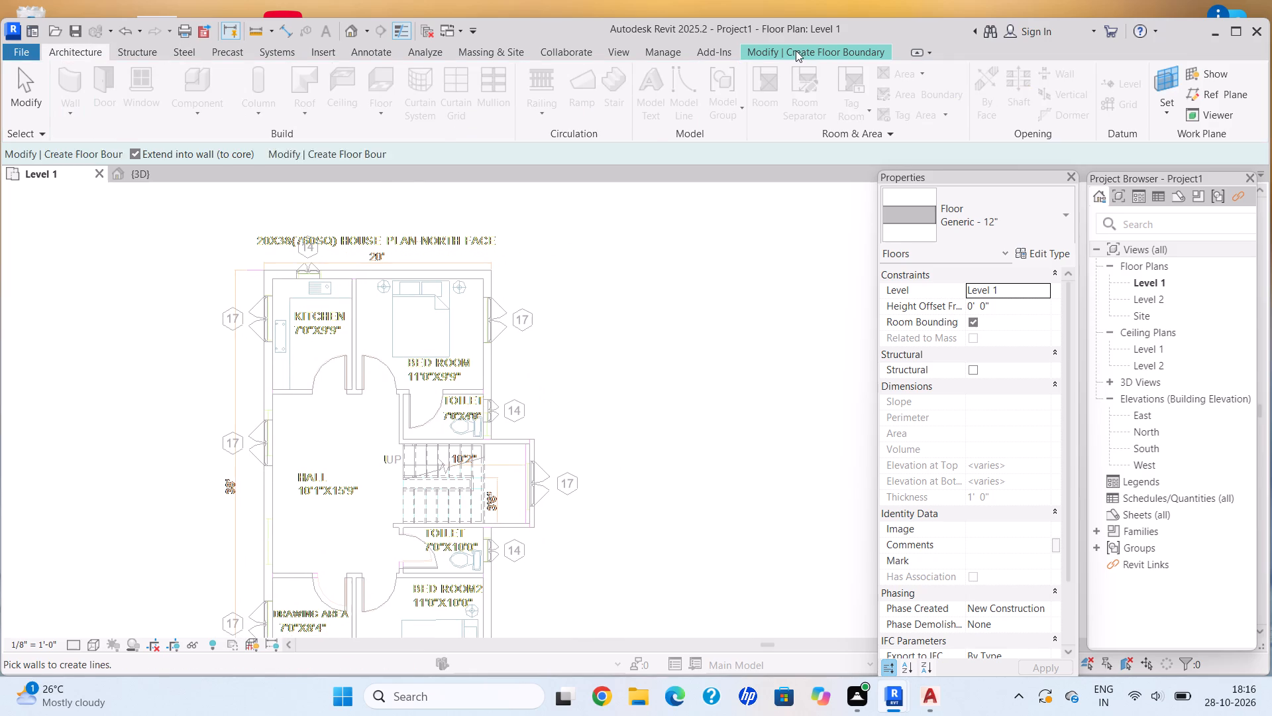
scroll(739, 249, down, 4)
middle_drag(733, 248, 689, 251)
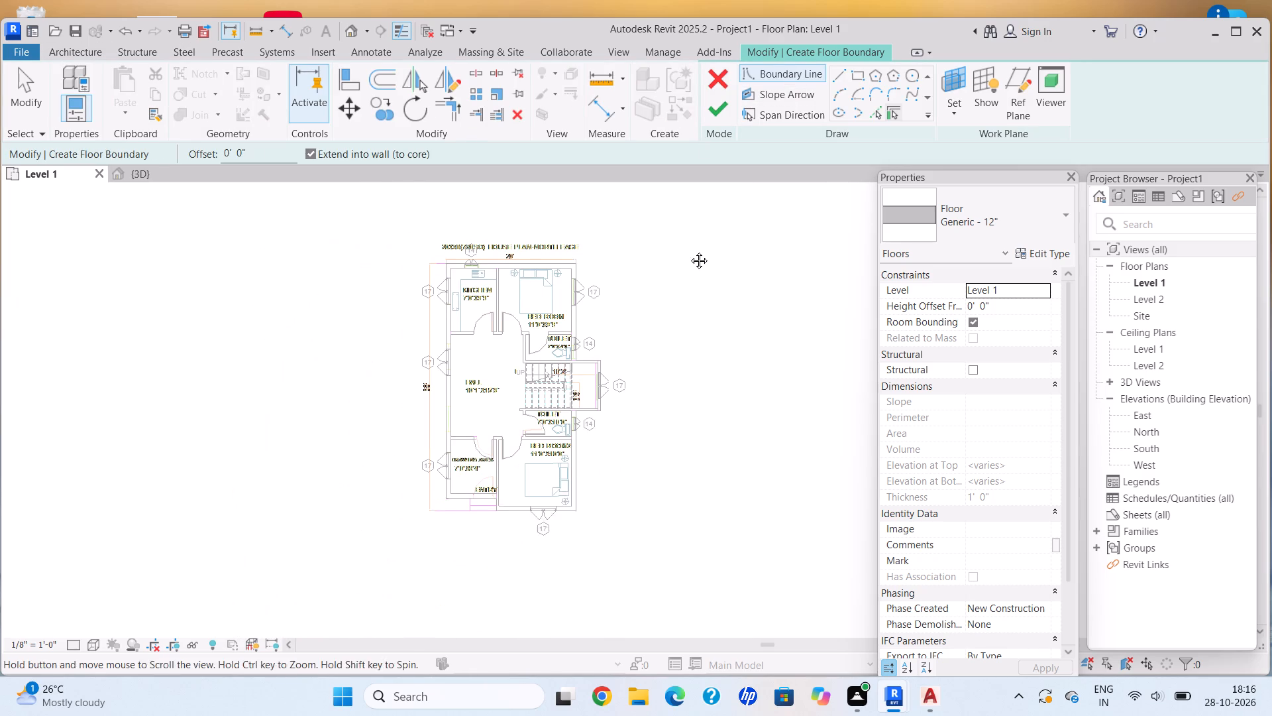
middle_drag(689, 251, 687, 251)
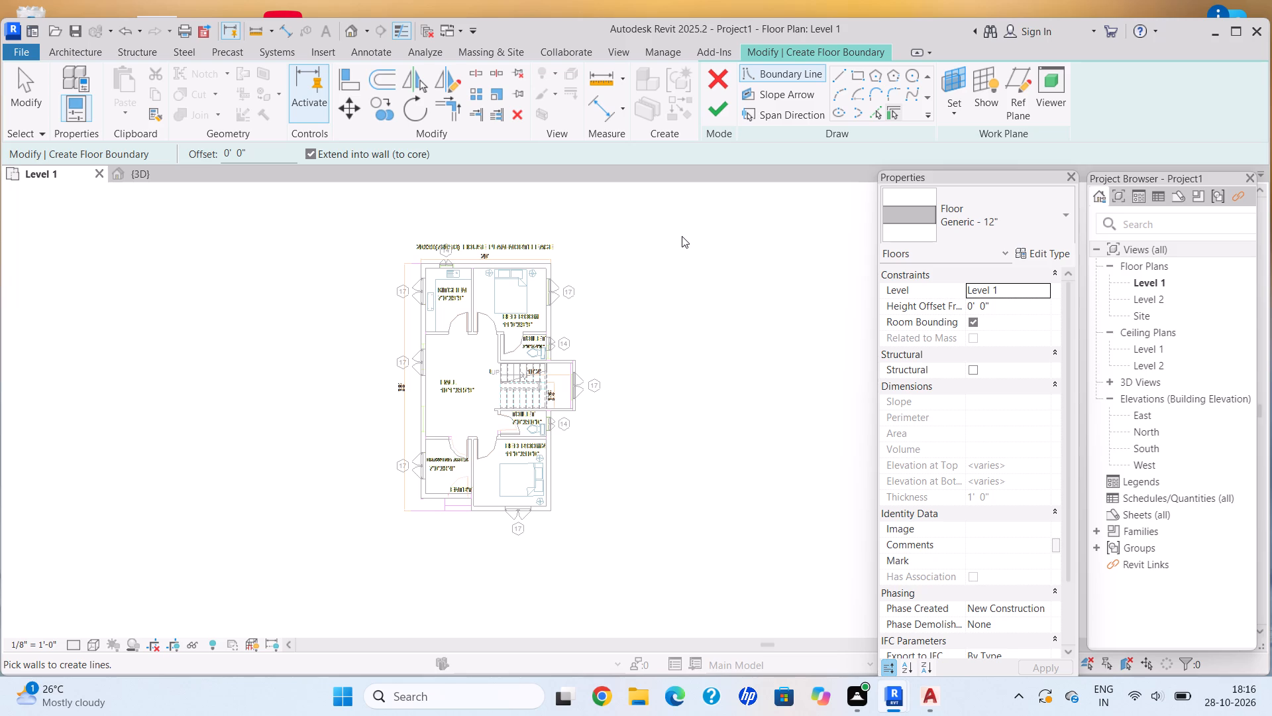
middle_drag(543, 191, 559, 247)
Set the structure layer thickness of the Generic - 12" floor type to 6".
click(858, 67)
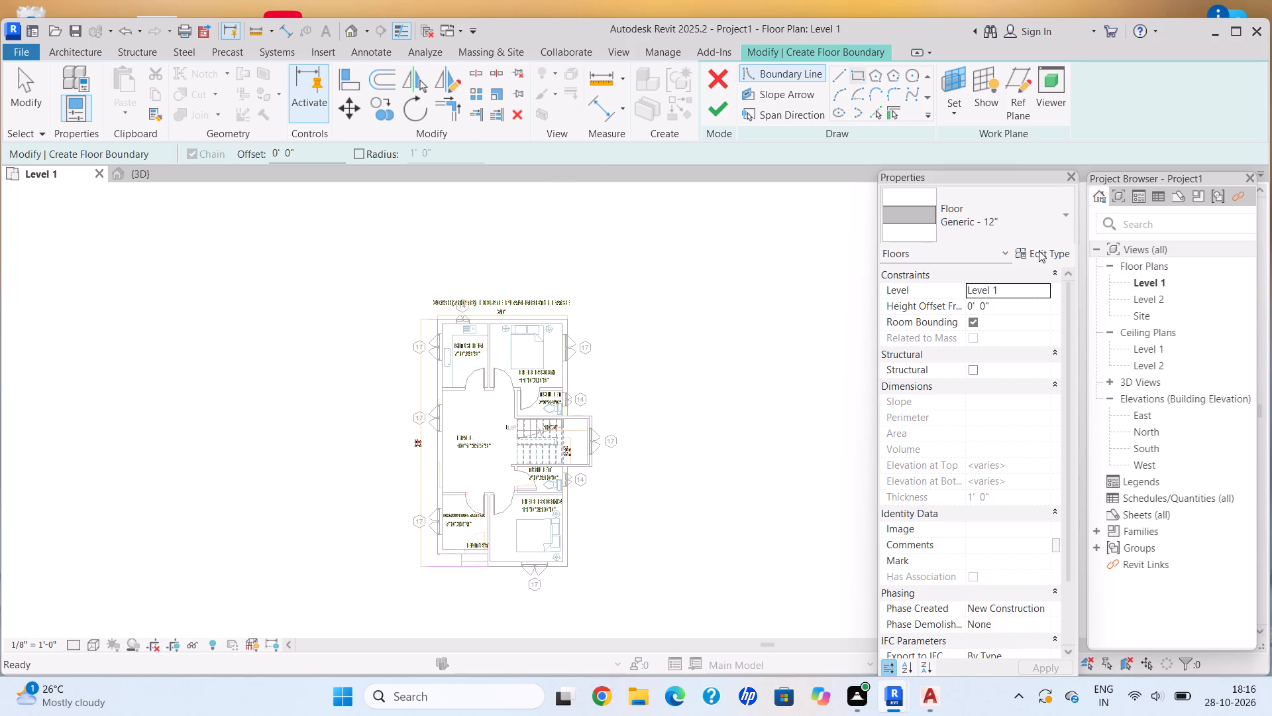
click(1039, 251)
click(929, 255)
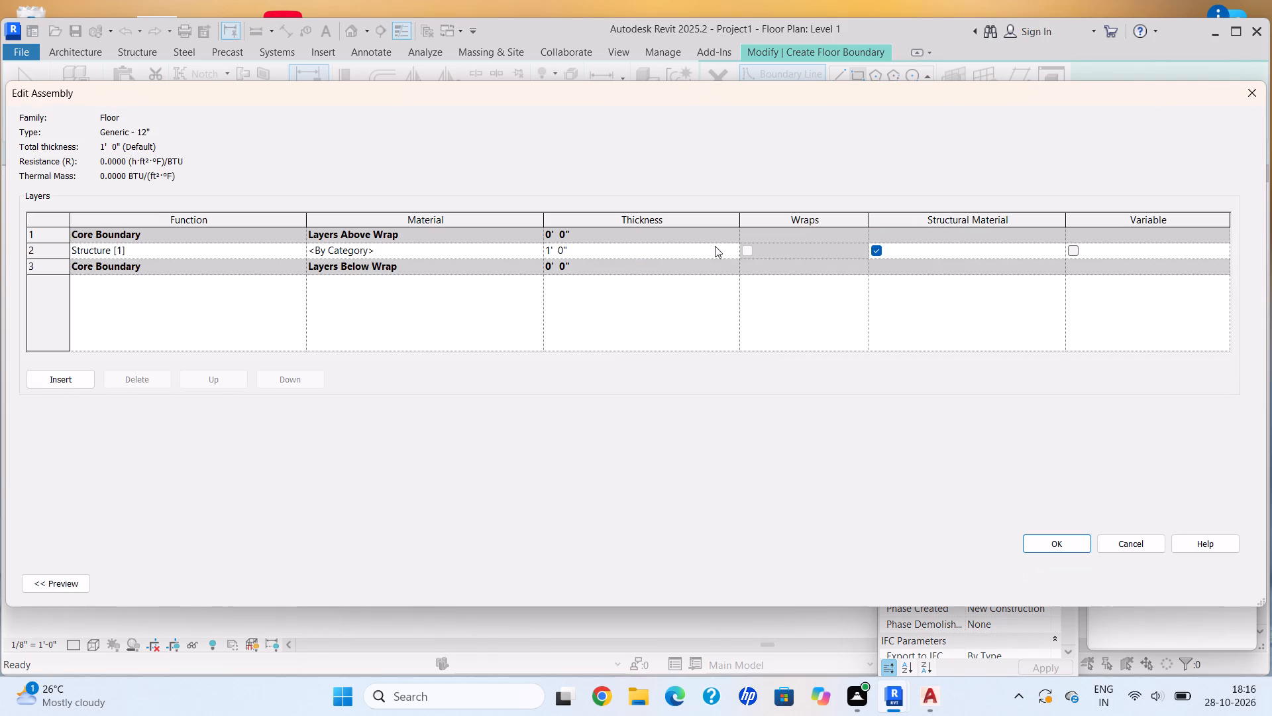
click(649, 248)
key(BackSpace)
text(6")
key(Return)
click(1080, 539)
click(1196, 579)
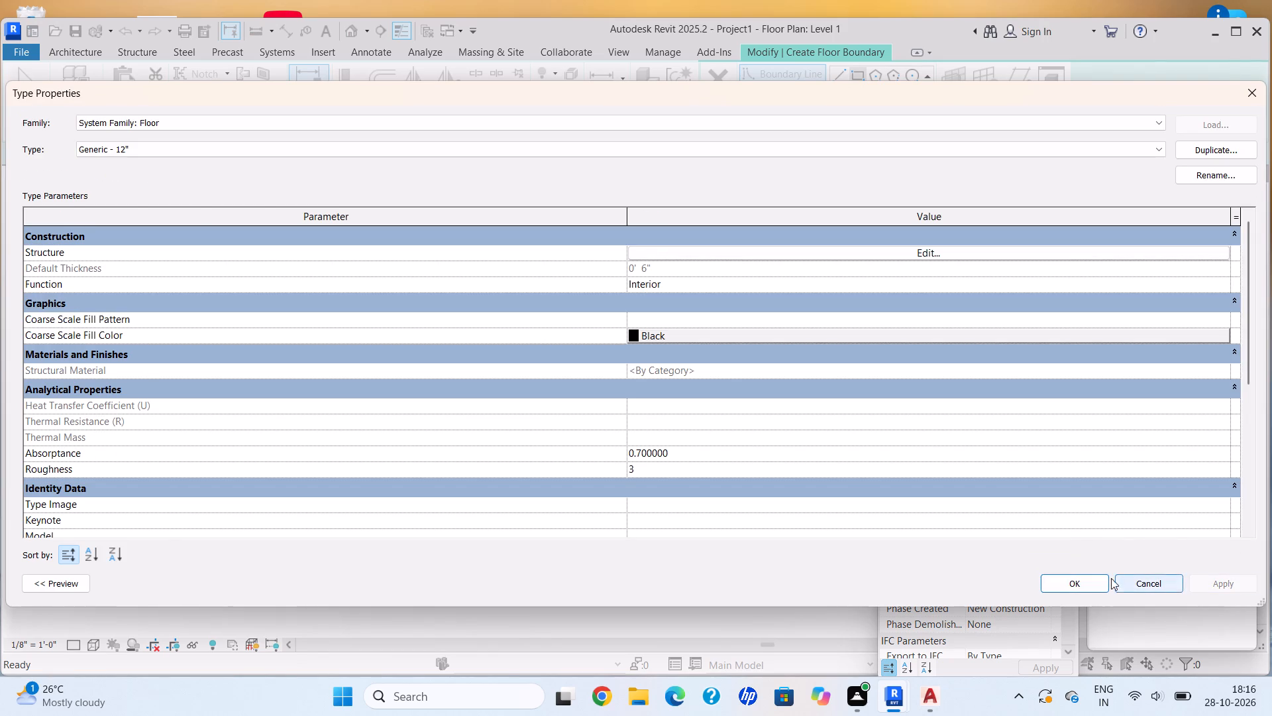
click(1092, 576)
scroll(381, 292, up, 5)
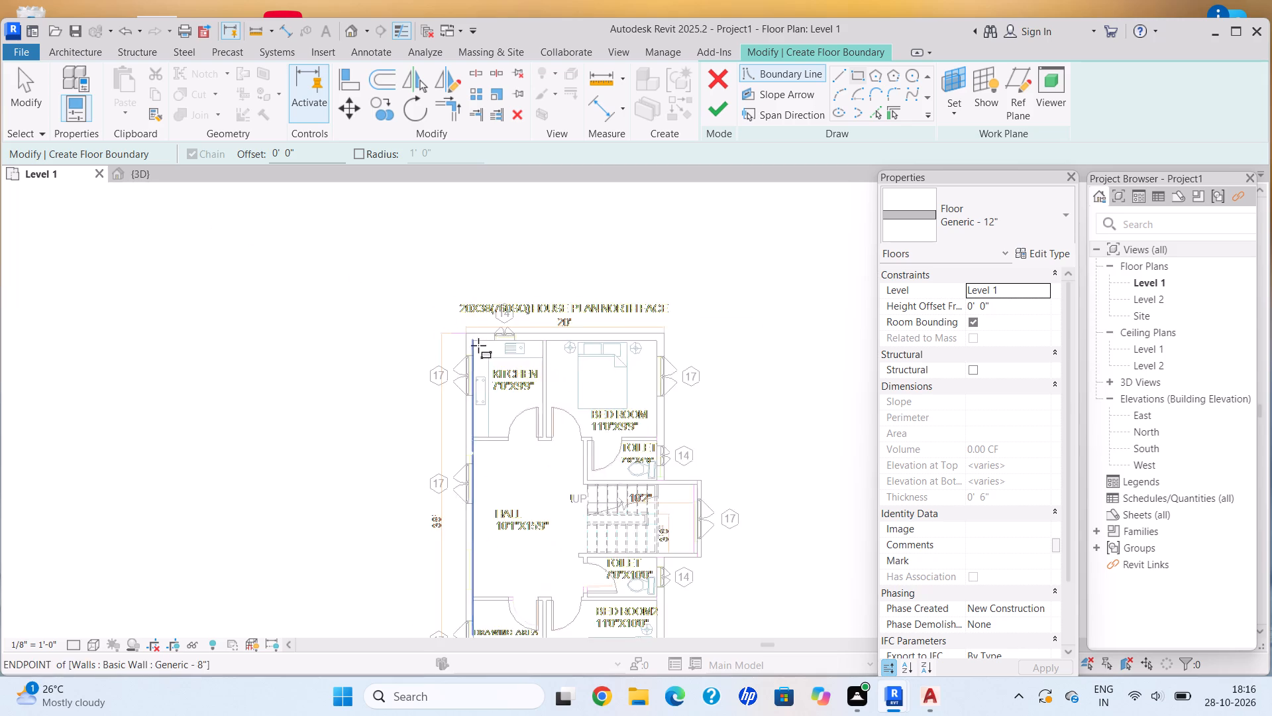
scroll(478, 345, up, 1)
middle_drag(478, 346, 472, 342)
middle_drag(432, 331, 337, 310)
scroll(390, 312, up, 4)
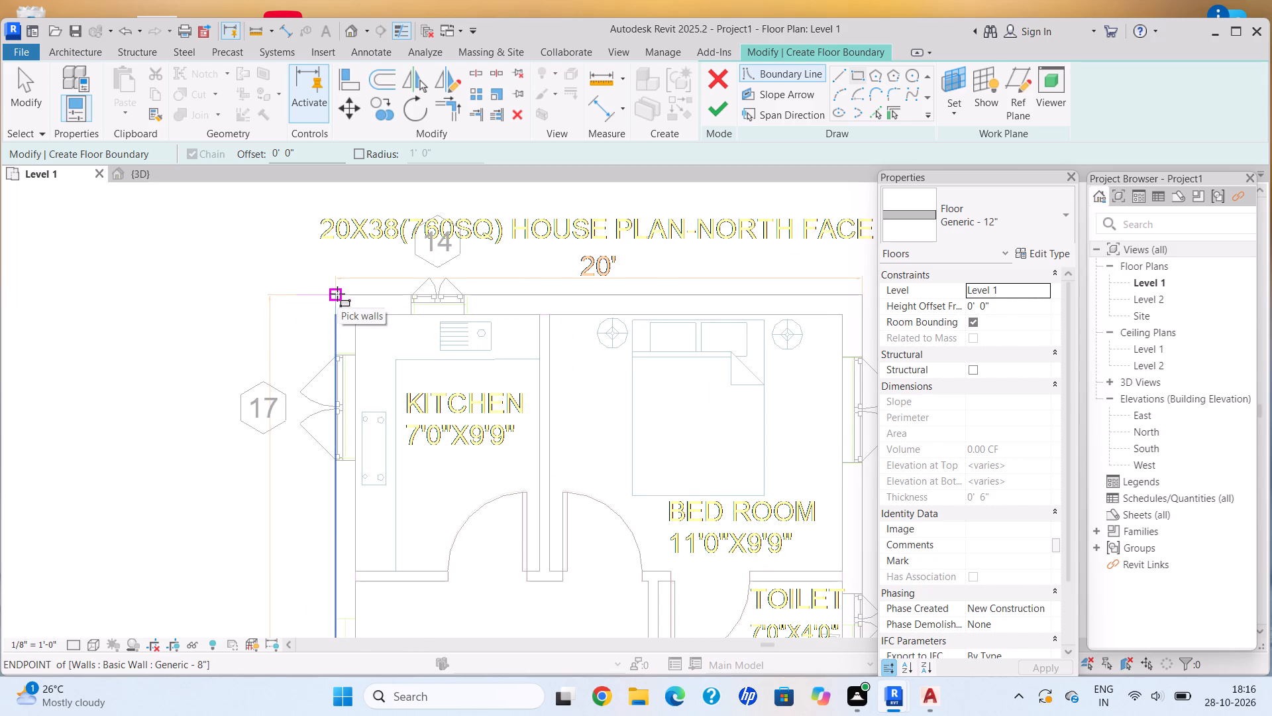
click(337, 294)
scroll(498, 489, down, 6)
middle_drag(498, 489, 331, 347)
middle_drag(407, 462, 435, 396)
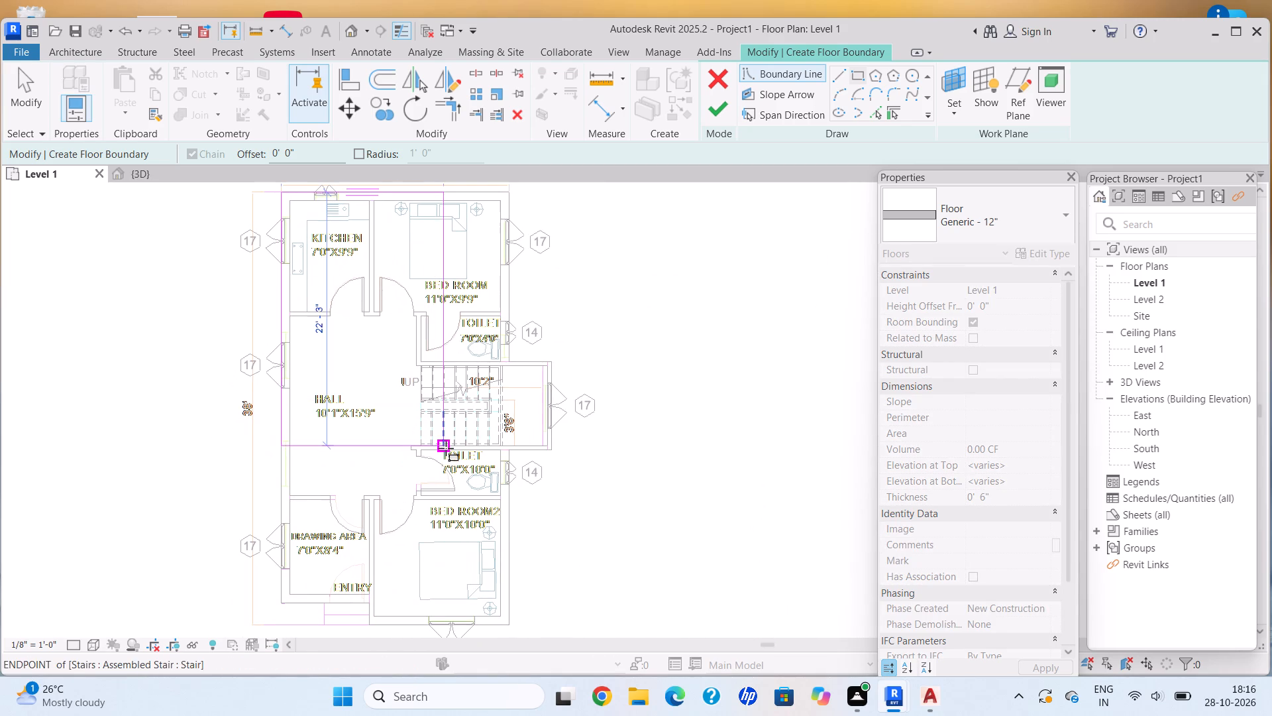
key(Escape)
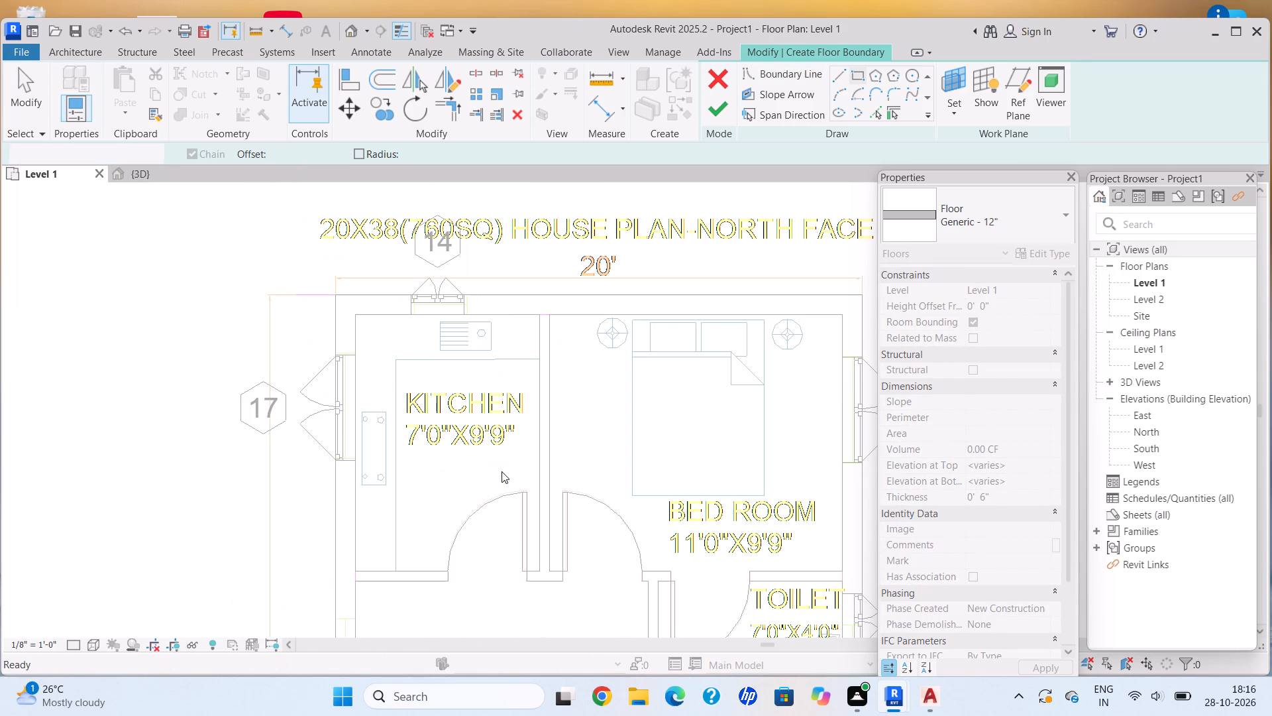
Sketch floor boundary lines from the kitchen's outer corner 20'-0" across to the bedroom corner, down to the stair bay, and out to its outer corner.
click(837, 71)
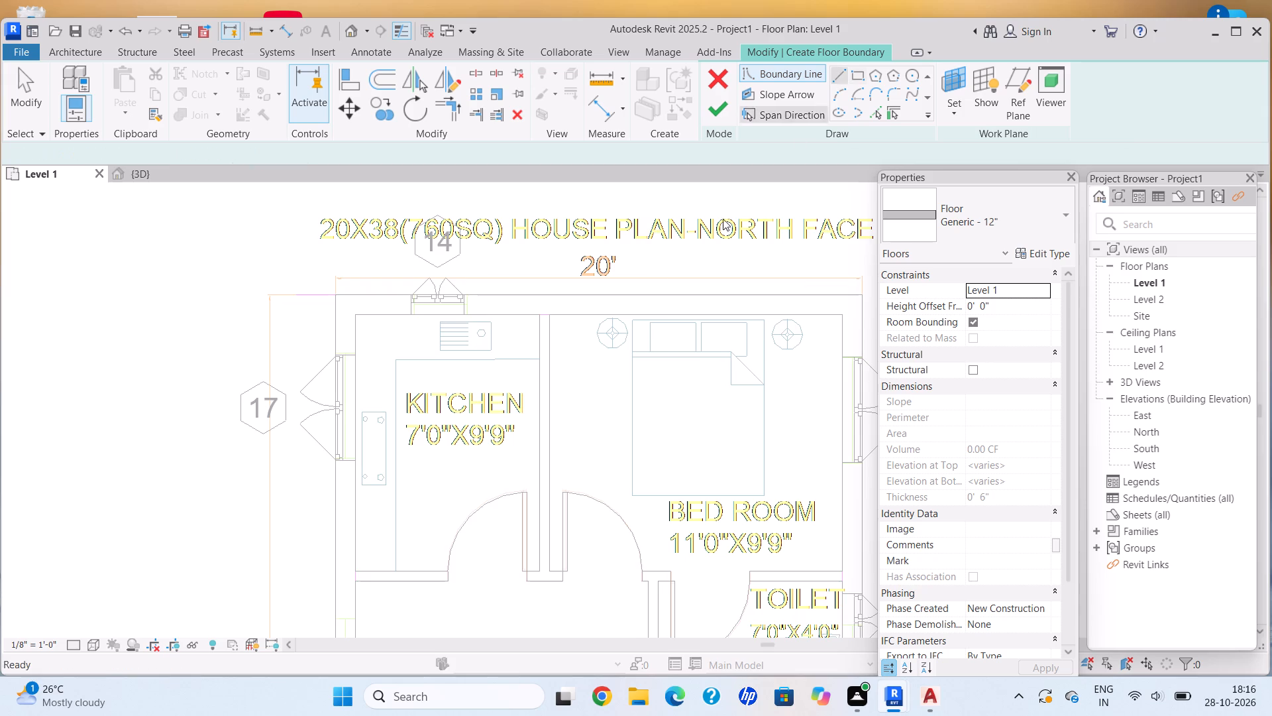
middle_drag(633, 306, 505, 318)
scroll(445, 304, down, 1)
scroll(274, 301, up, 5)
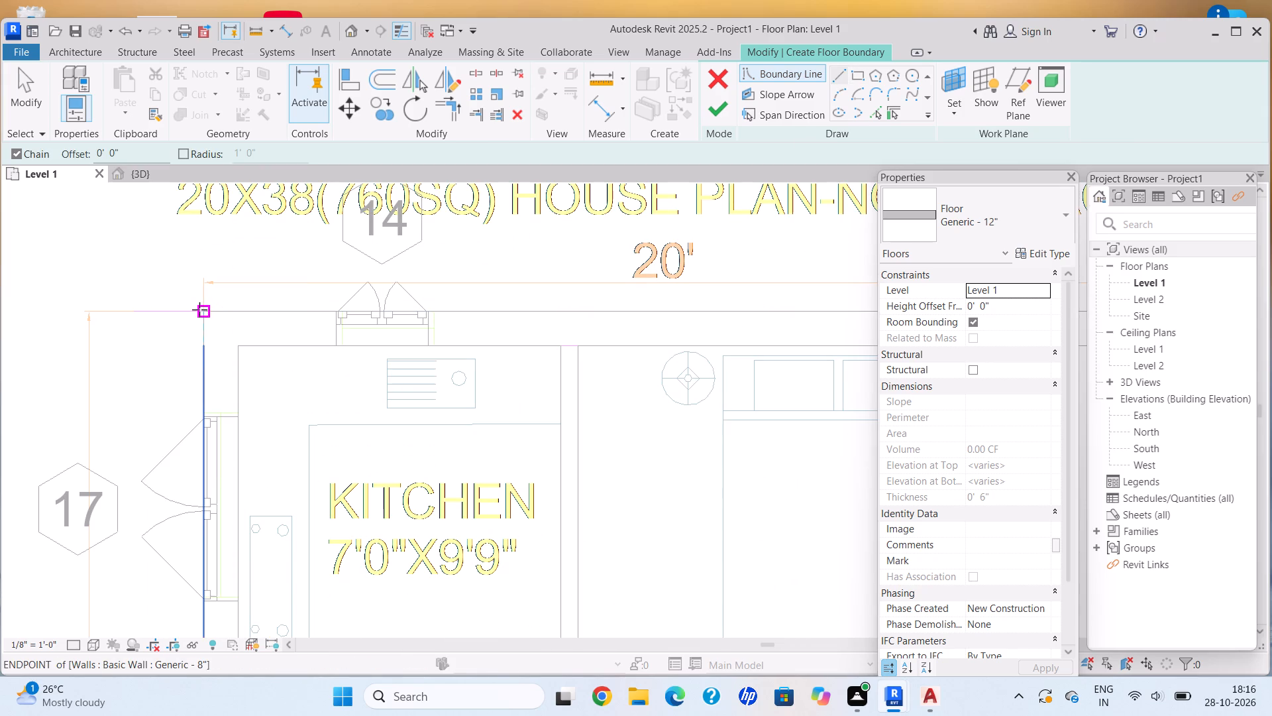
click(199, 310)
middle_drag(492, 321, 211, 291)
scroll(334, 296, down, 4)
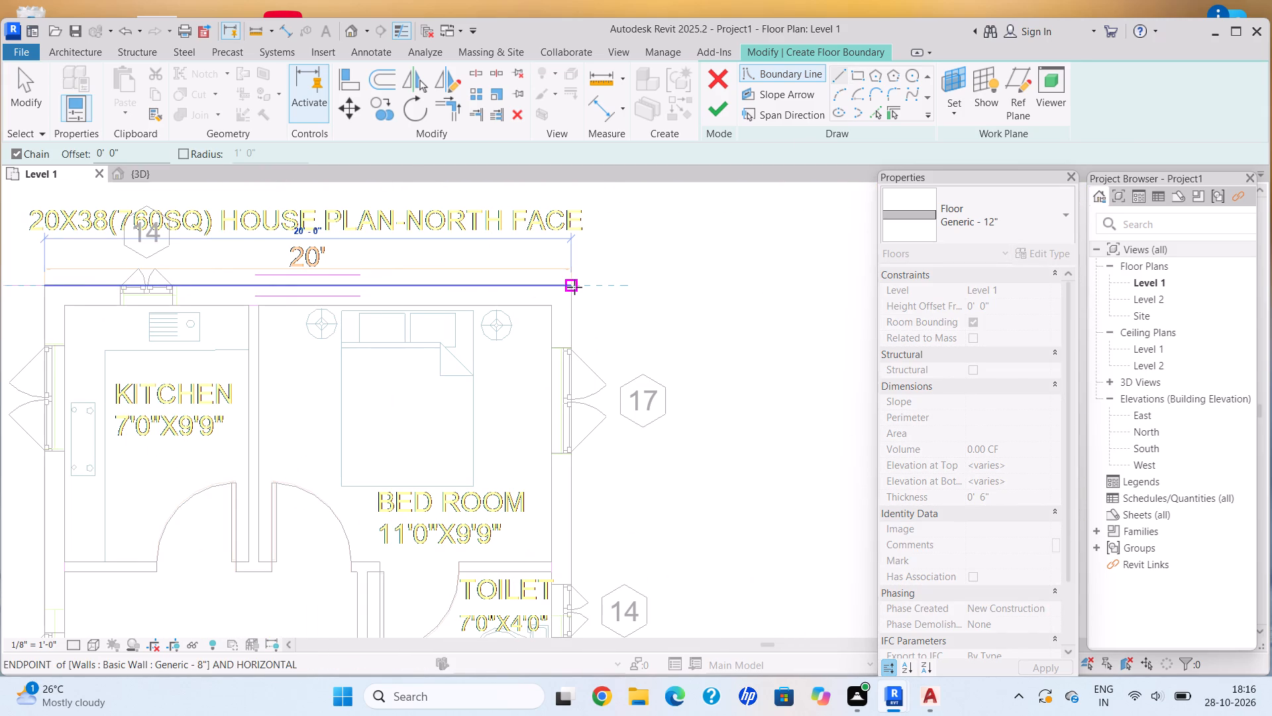
click(571, 286)
middle_drag(479, 683, 502, 572)
scroll(488, 637, down, 4)
middle_drag(506, 545, 517, 442)
scroll(559, 516, up, 4)
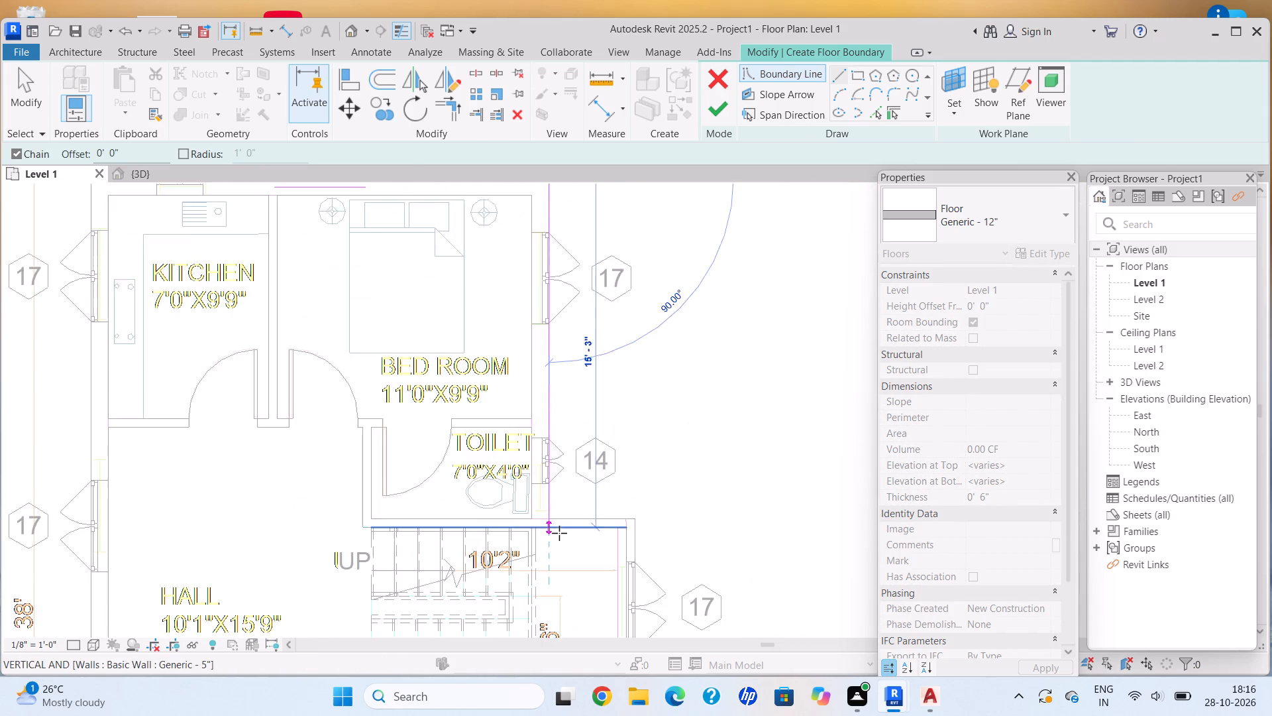
scroll(559, 533, up, 4)
click(542, 503)
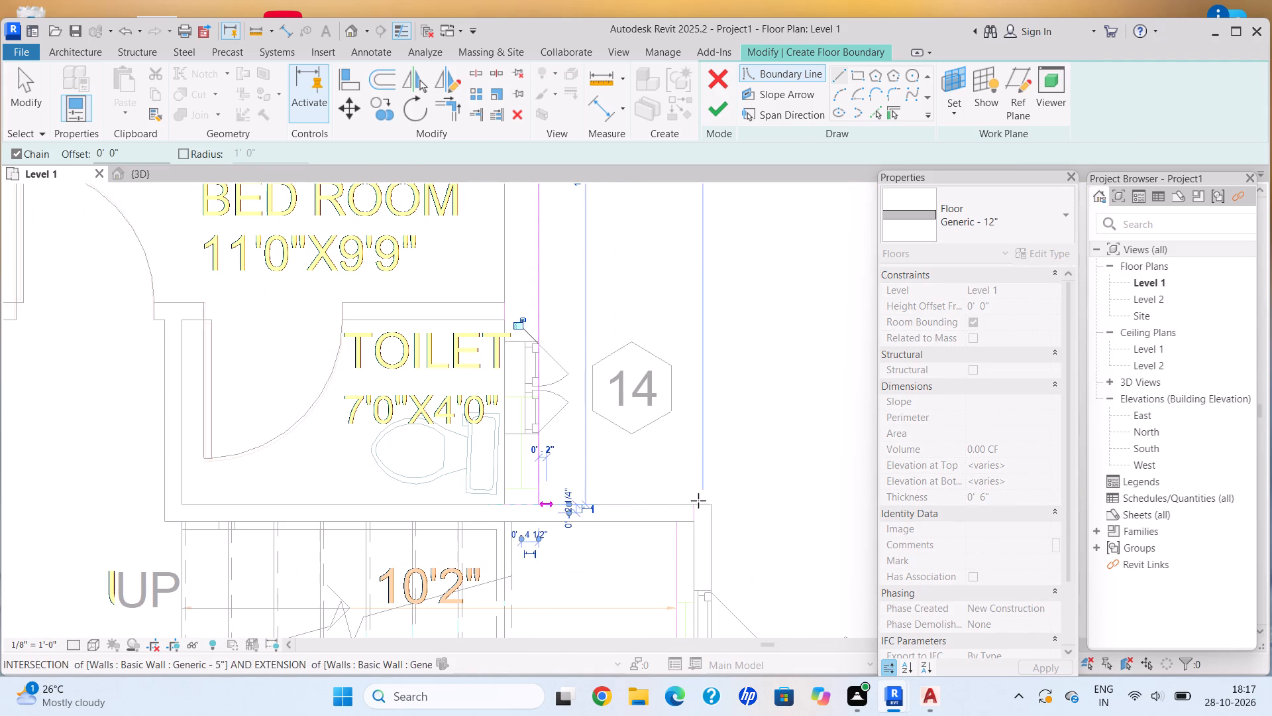
click(715, 503)
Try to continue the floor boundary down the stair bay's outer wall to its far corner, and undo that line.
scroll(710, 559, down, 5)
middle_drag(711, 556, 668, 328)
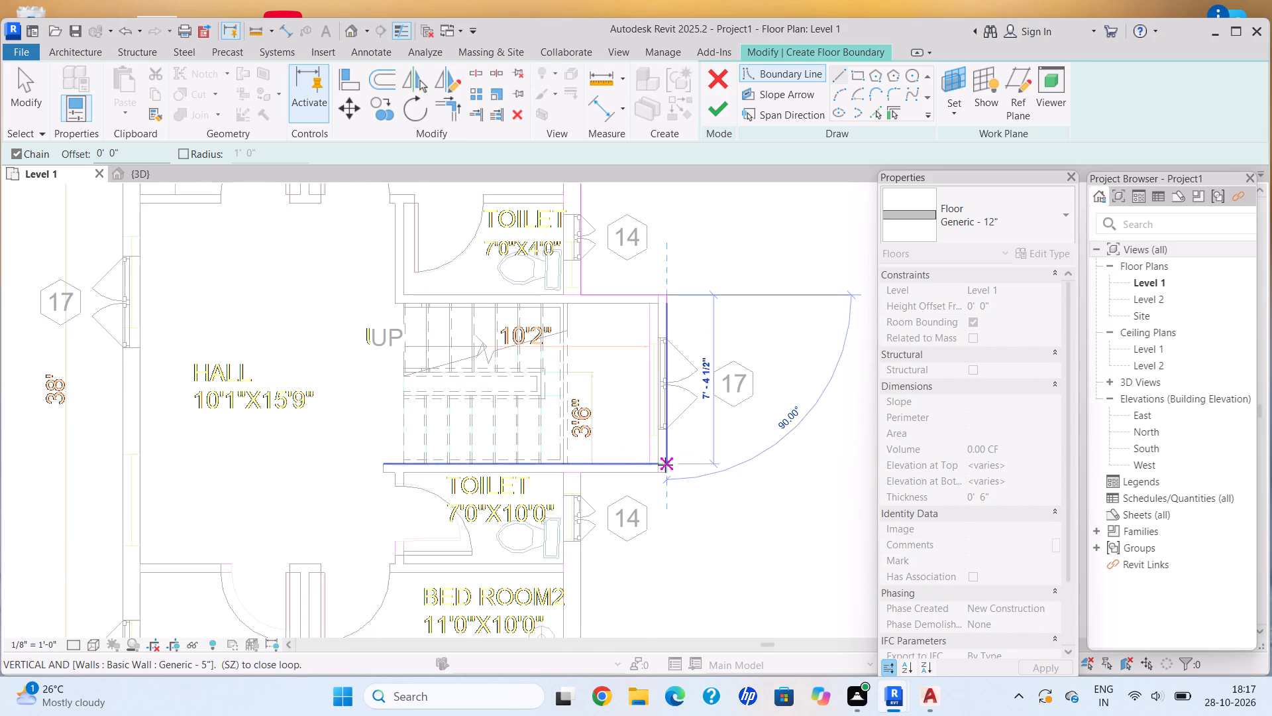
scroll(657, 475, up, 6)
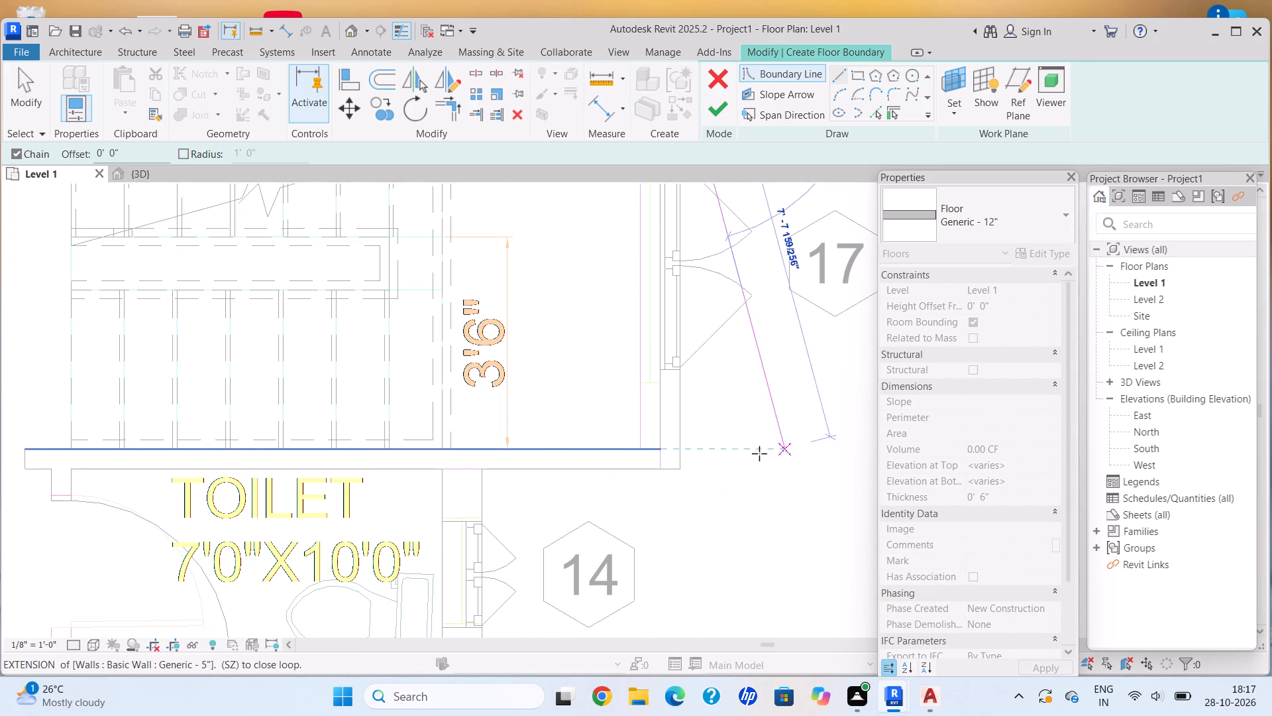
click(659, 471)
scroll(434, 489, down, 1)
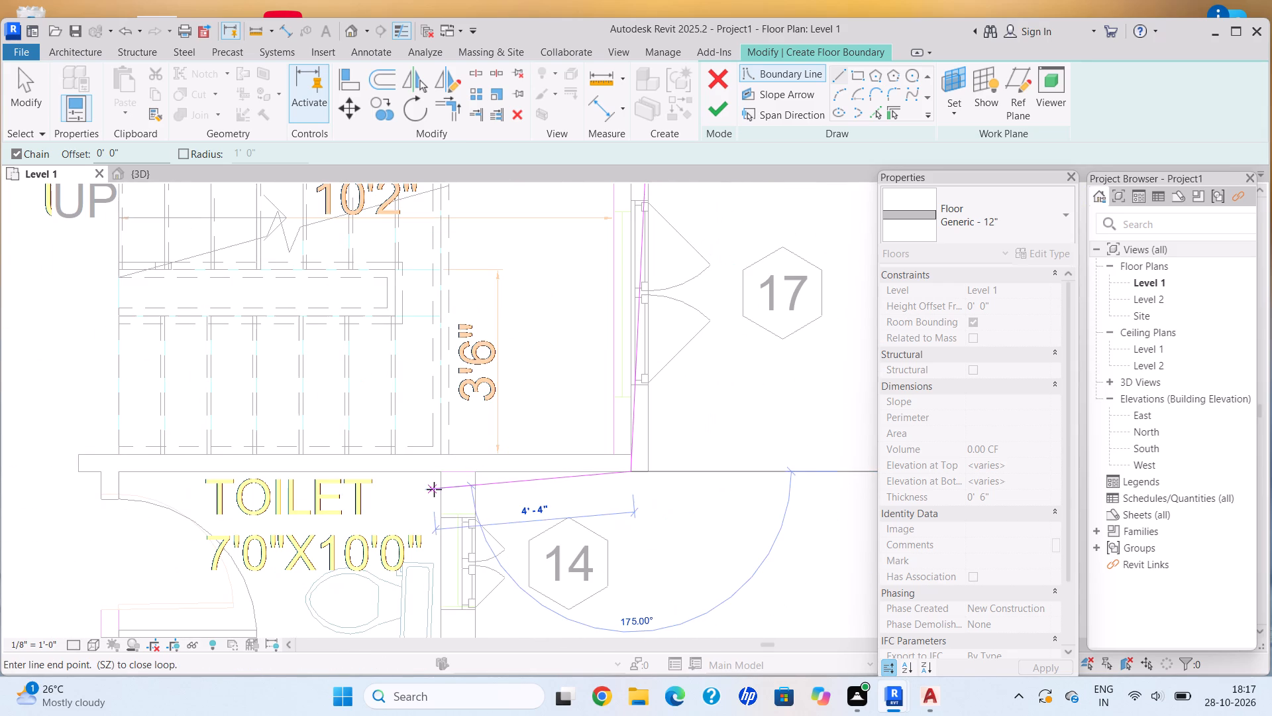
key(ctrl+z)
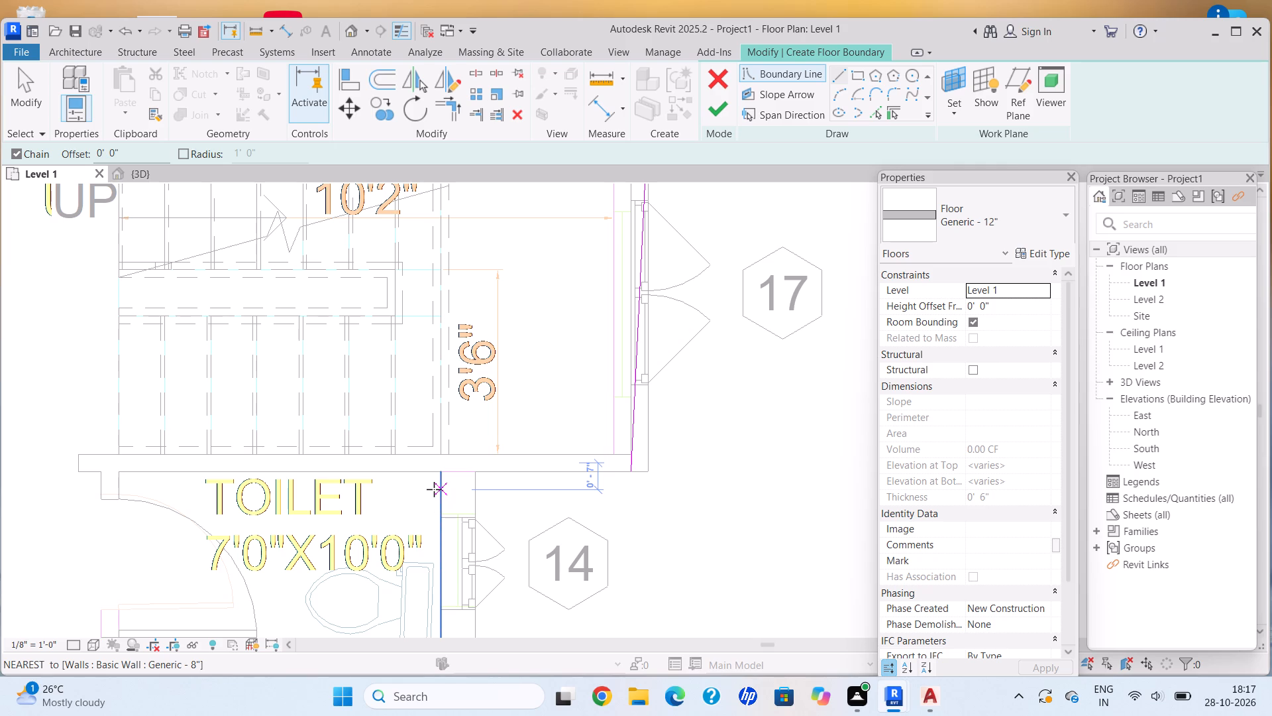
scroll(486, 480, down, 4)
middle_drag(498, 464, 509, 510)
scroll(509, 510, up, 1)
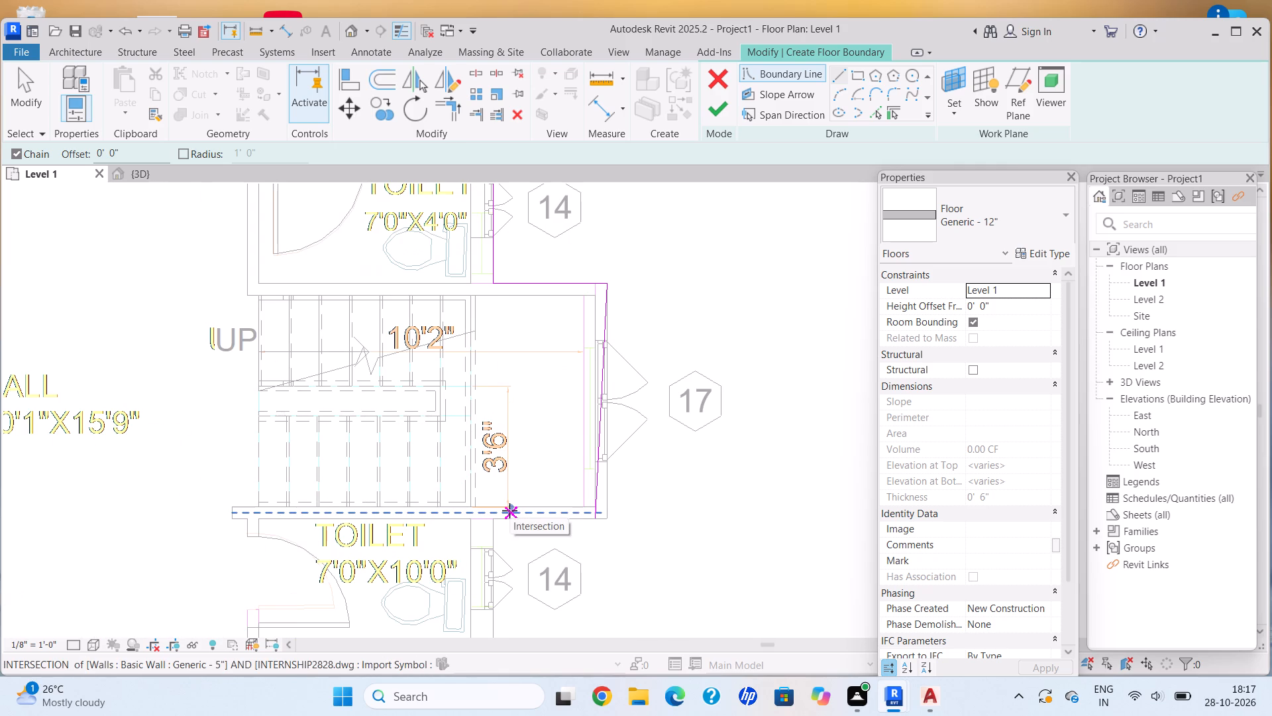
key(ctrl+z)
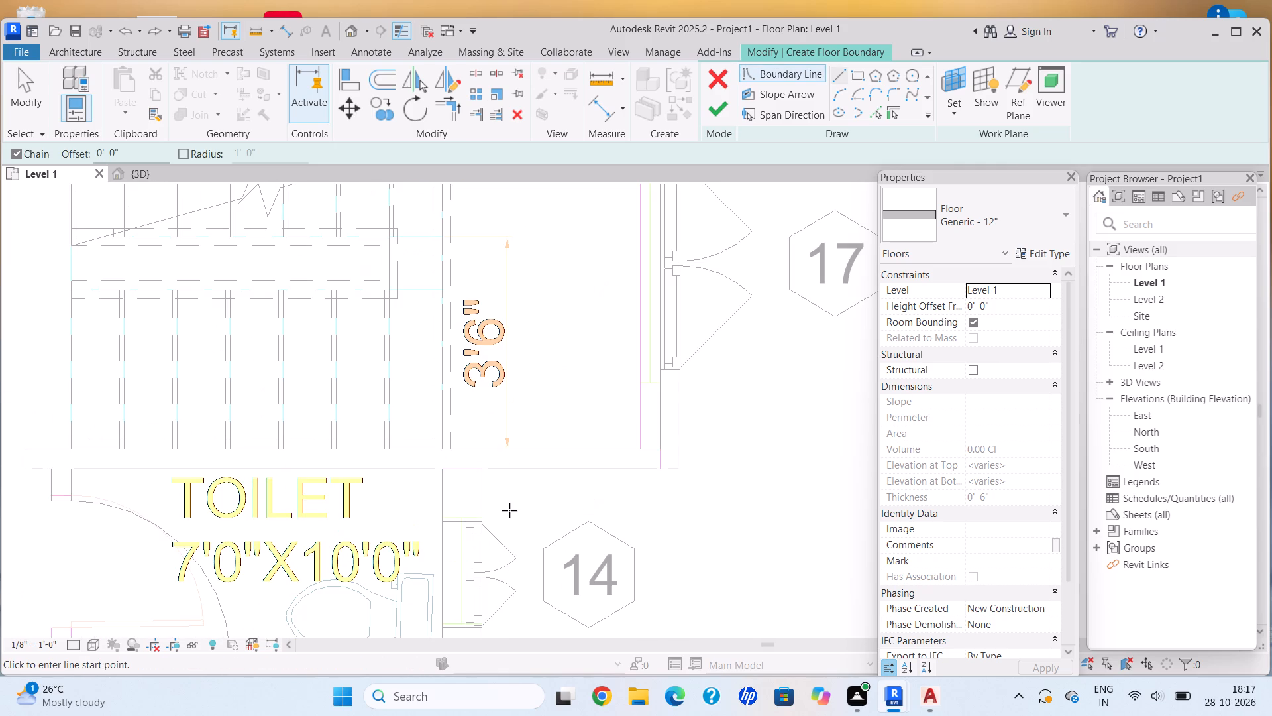
Sketch floor boundary lines along the stair bay's outer wall to its far corner, and about 3'-9" back to the 7'0"X10'0" toilet's outer wall.
scroll(617, 454, down, 5)
middle_drag(610, 383, 621, 439)
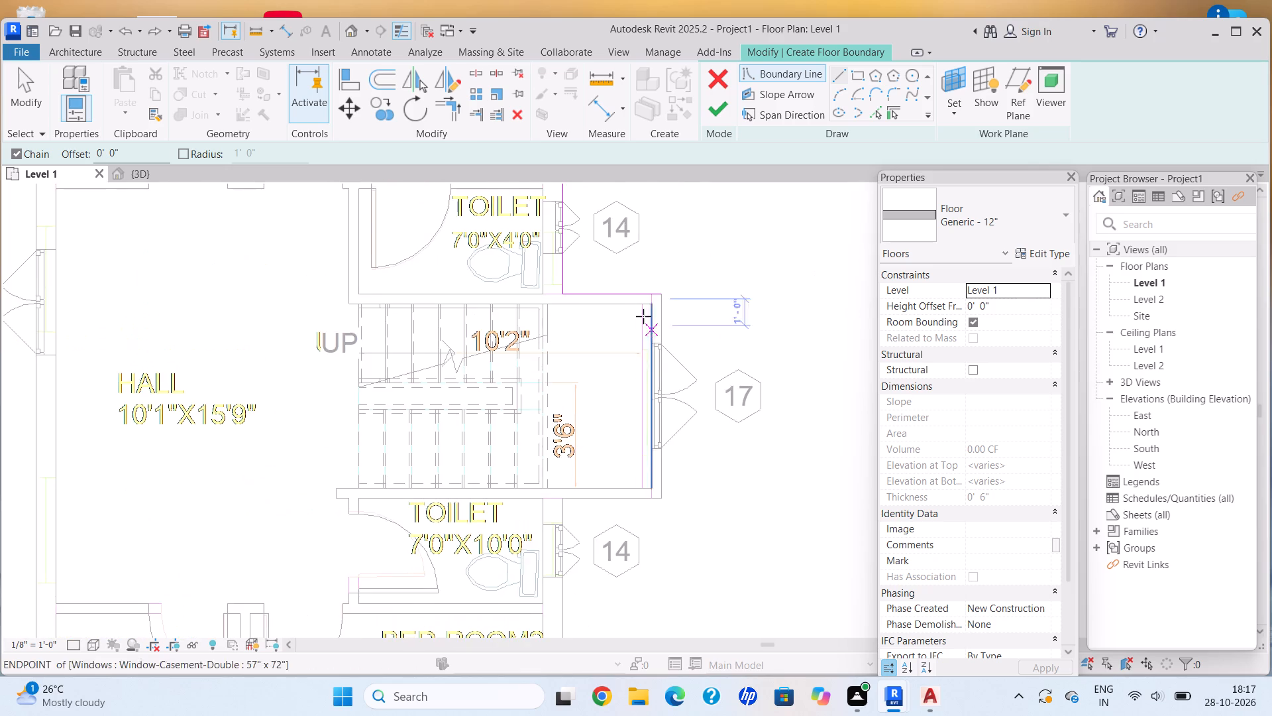
scroll(635, 318, up, 7)
scroll(739, 299, up, 3)
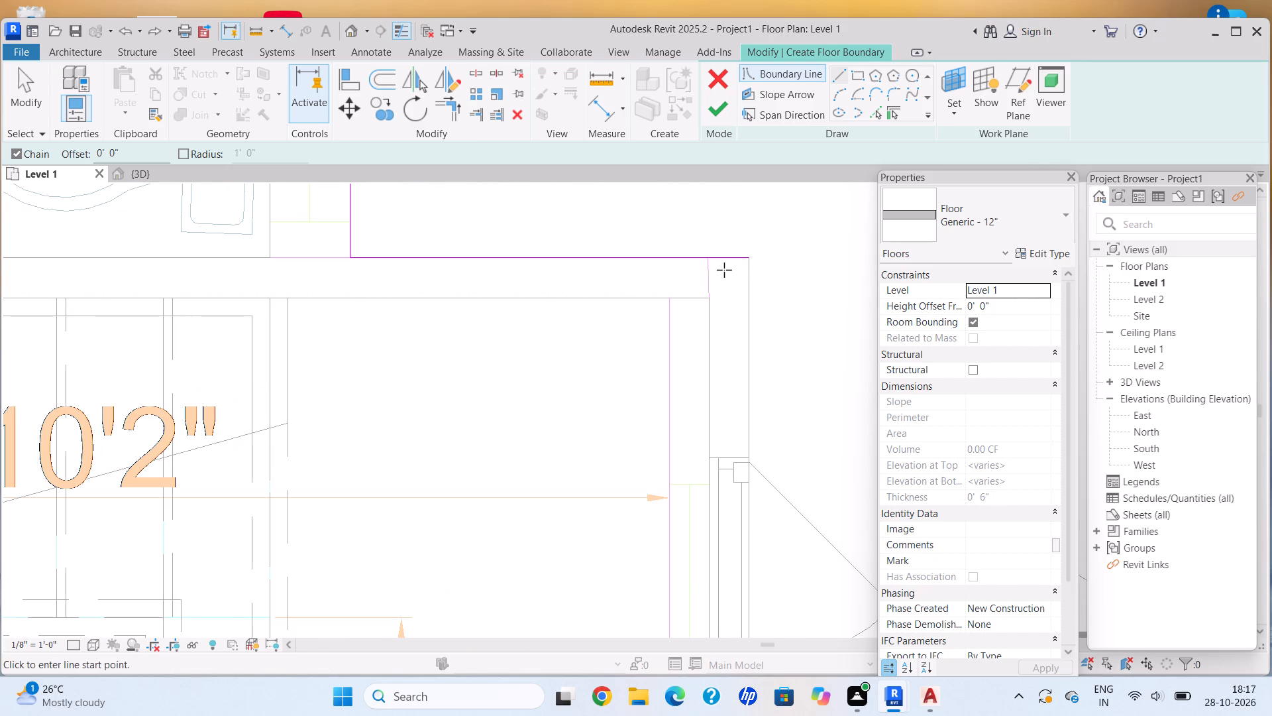
scroll(759, 308, down, 1)
middle_drag(759, 308, 582, 262)
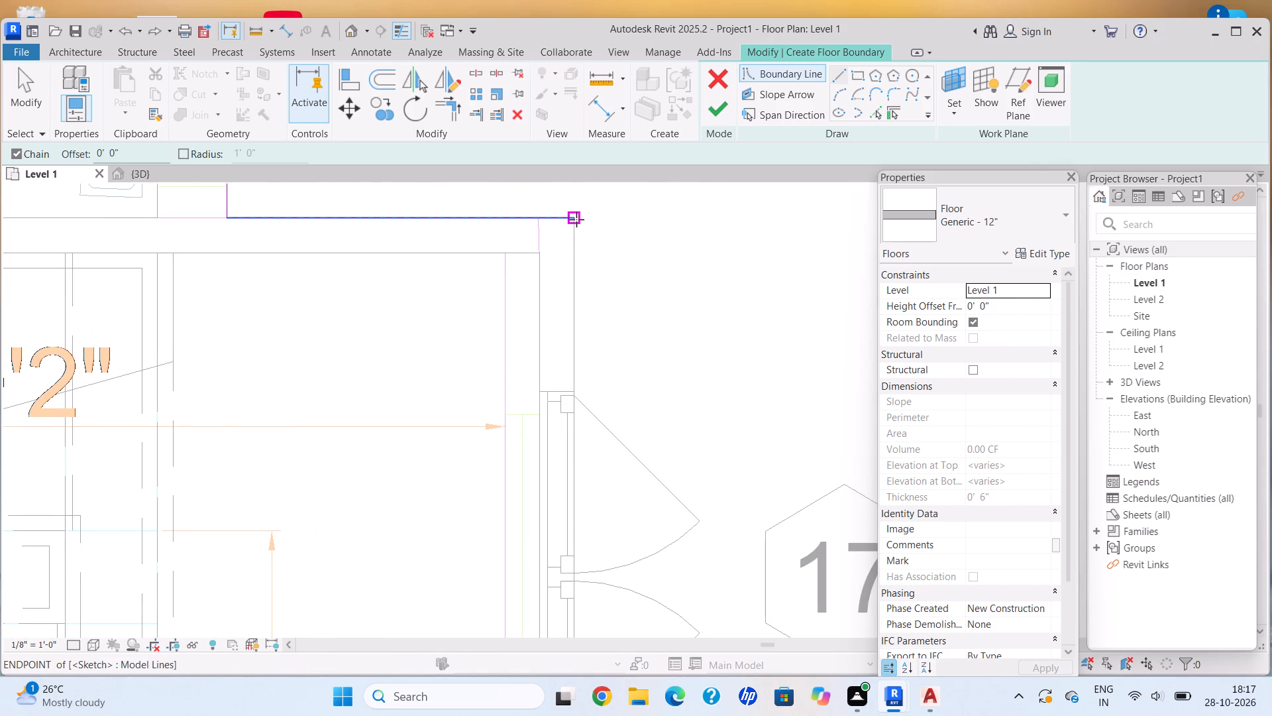
click(574, 216)
scroll(590, 418, down, 6)
middle_drag(590, 430, 558, 262)
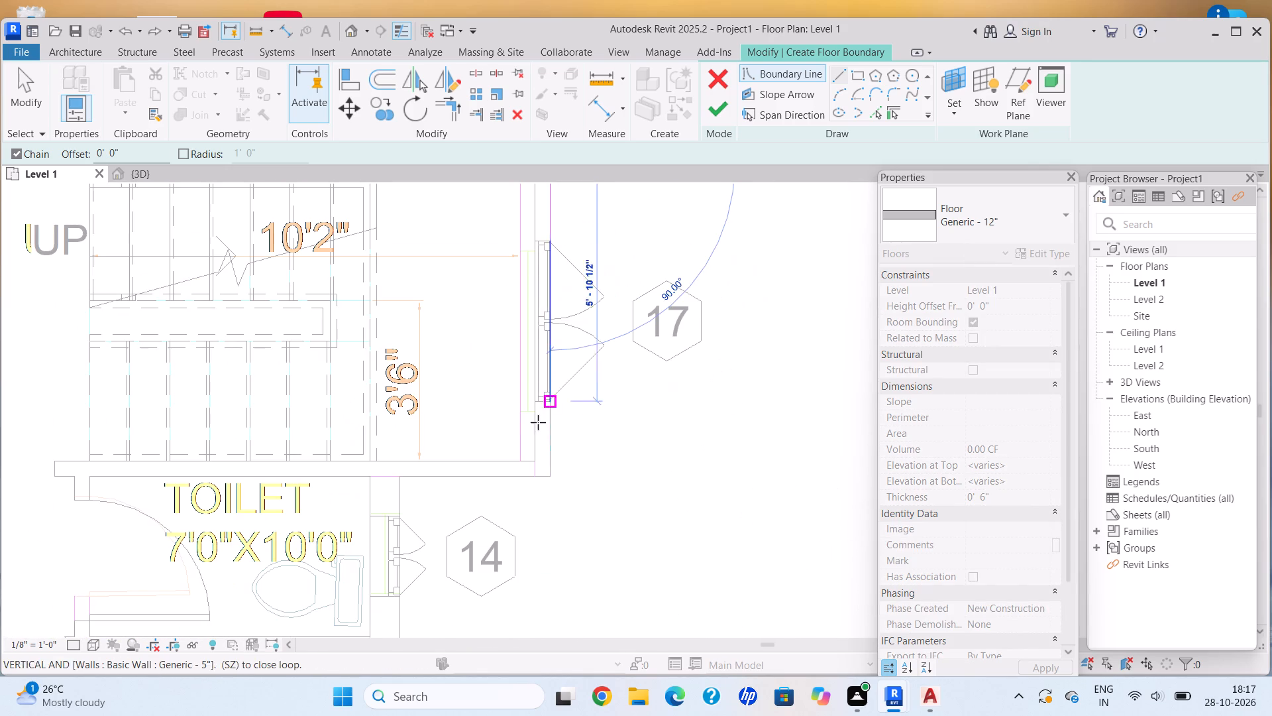
scroll(539, 467, up, 4)
click(562, 485)
scroll(350, 485, up, 1)
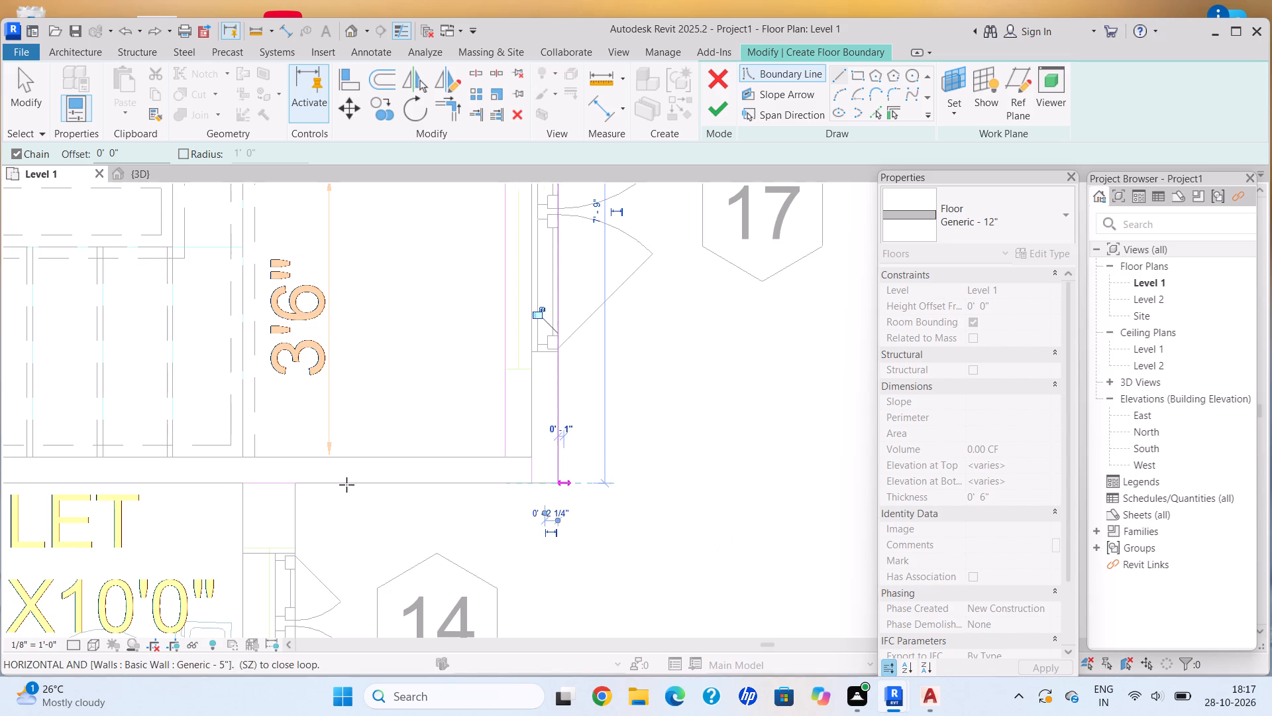
scroll(346, 485, down, 3)
middle_drag(346, 485, 563, 473)
scroll(525, 483, up, 5)
click(531, 459)
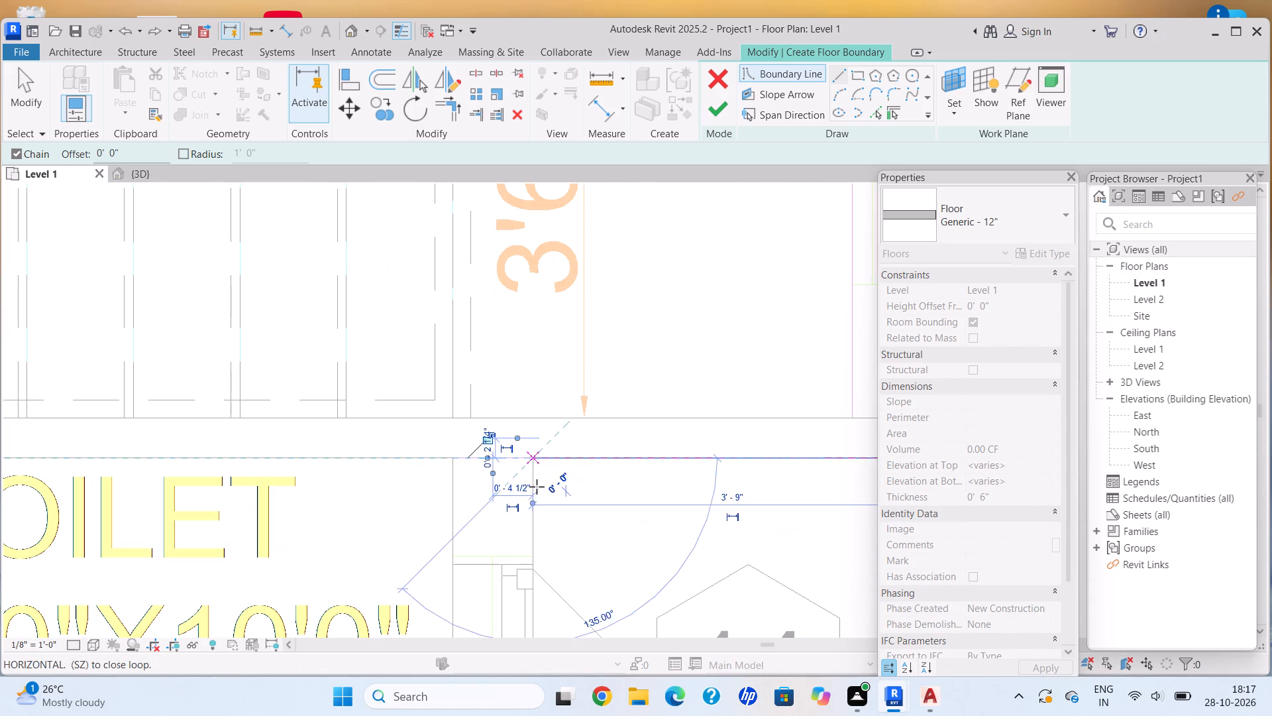
Continue the floor boundary along the outer wall of the toilet and Bed Room2 to the bedroom's far outer corner.
scroll(556, 505, down, 5)
middle_drag(556, 505, 552, 295)
middle_drag(527, 448, 548, 249)
scroll(600, 426, down, 1)
middle_drag(594, 461, 594, 280)
scroll(584, 447, down, 1)
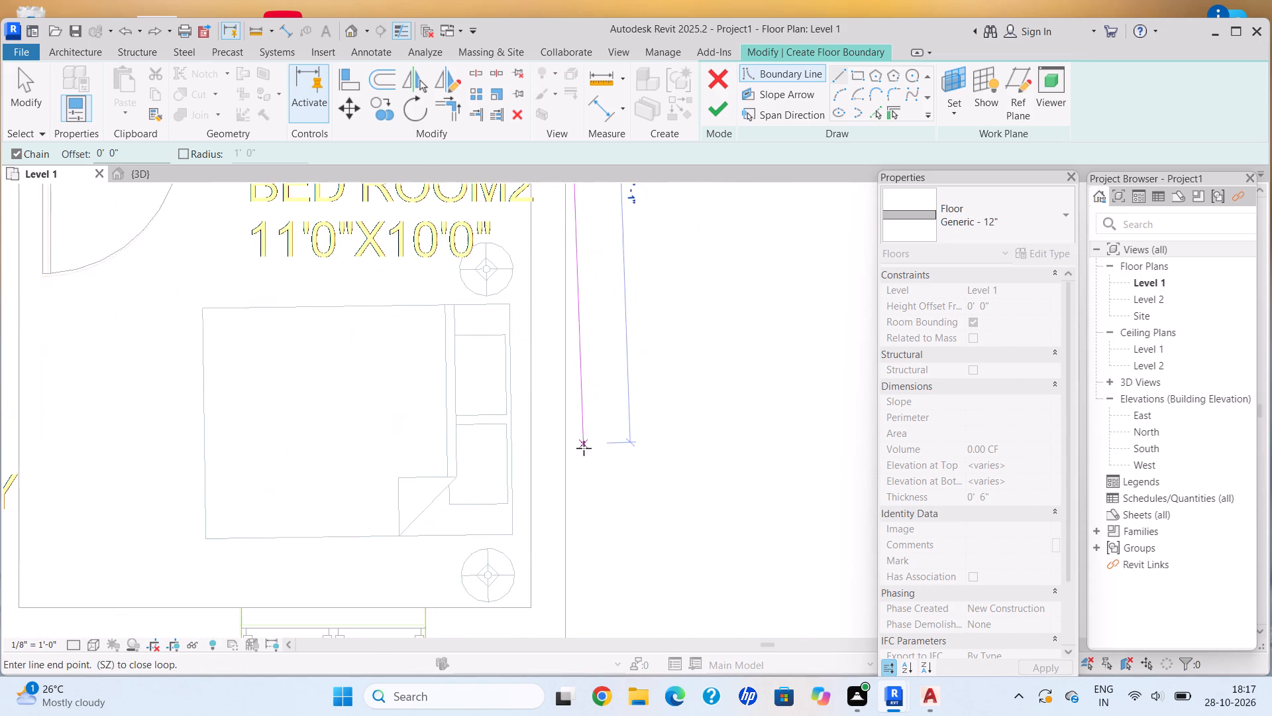
scroll(584, 448, down, 3)
middle_drag(584, 446, 574, 261)
scroll(566, 366, up, 5)
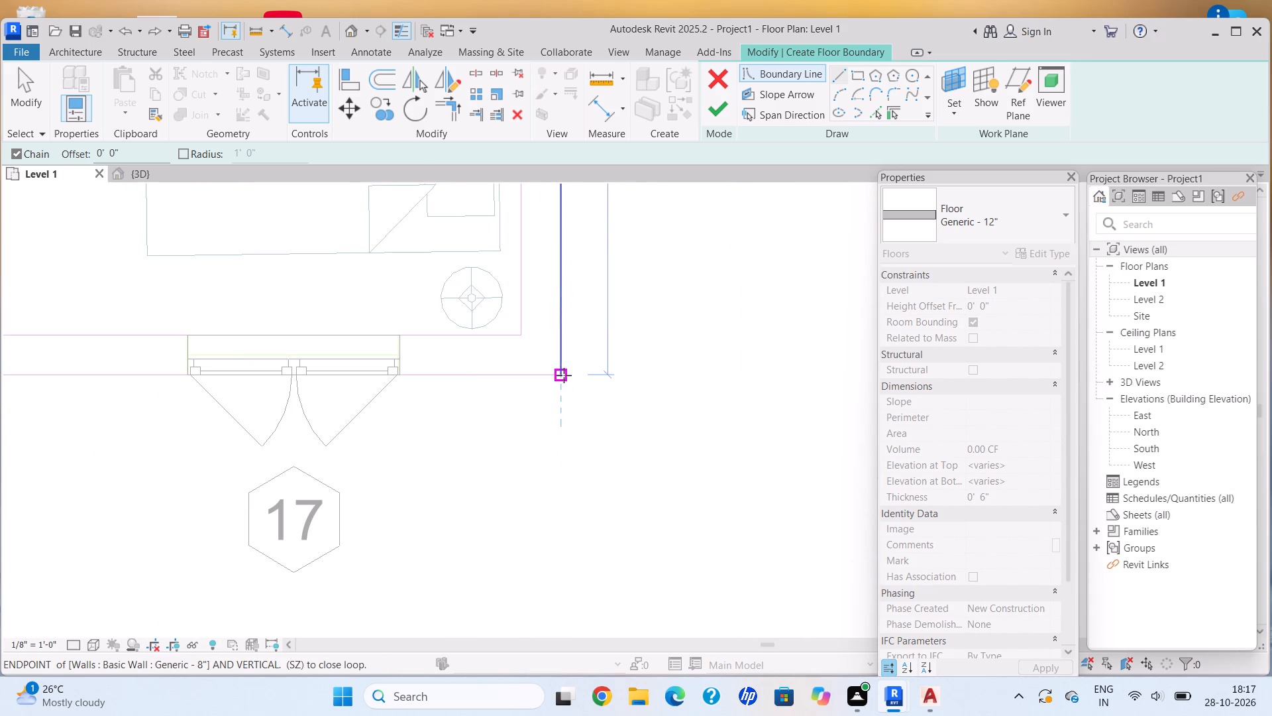
click(560, 373)
Continue the floor boundary along Bed Room2's window wall to the corner beside the entry steps, and 1'-11" in to the entry wall.
scroll(354, 383, down, 4)
middle_drag(352, 383, 727, 394)
middle_drag(238, 387, 498, 420)
scroll(262, 387, down, 1)
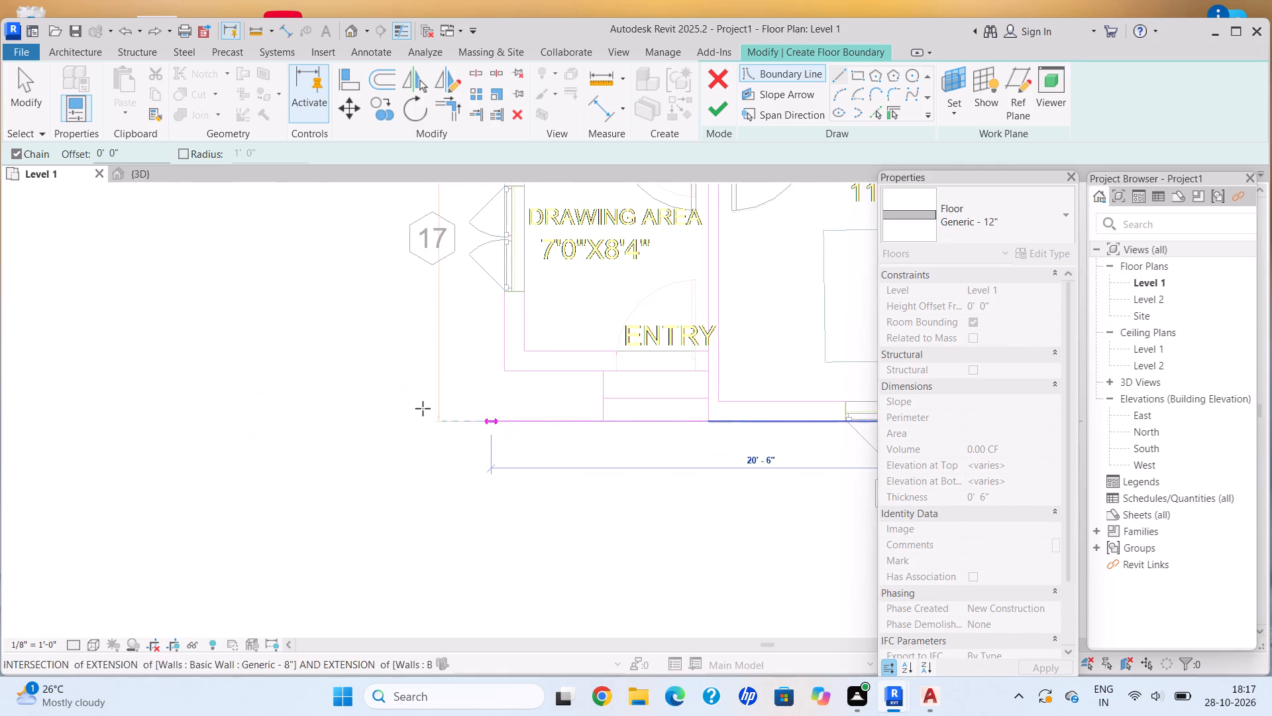
scroll(415, 406, up, 5)
scroll(633, 427, down, 3)
middle_drag(630, 428, 346, 501)
scroll(345, 501, up, 1)
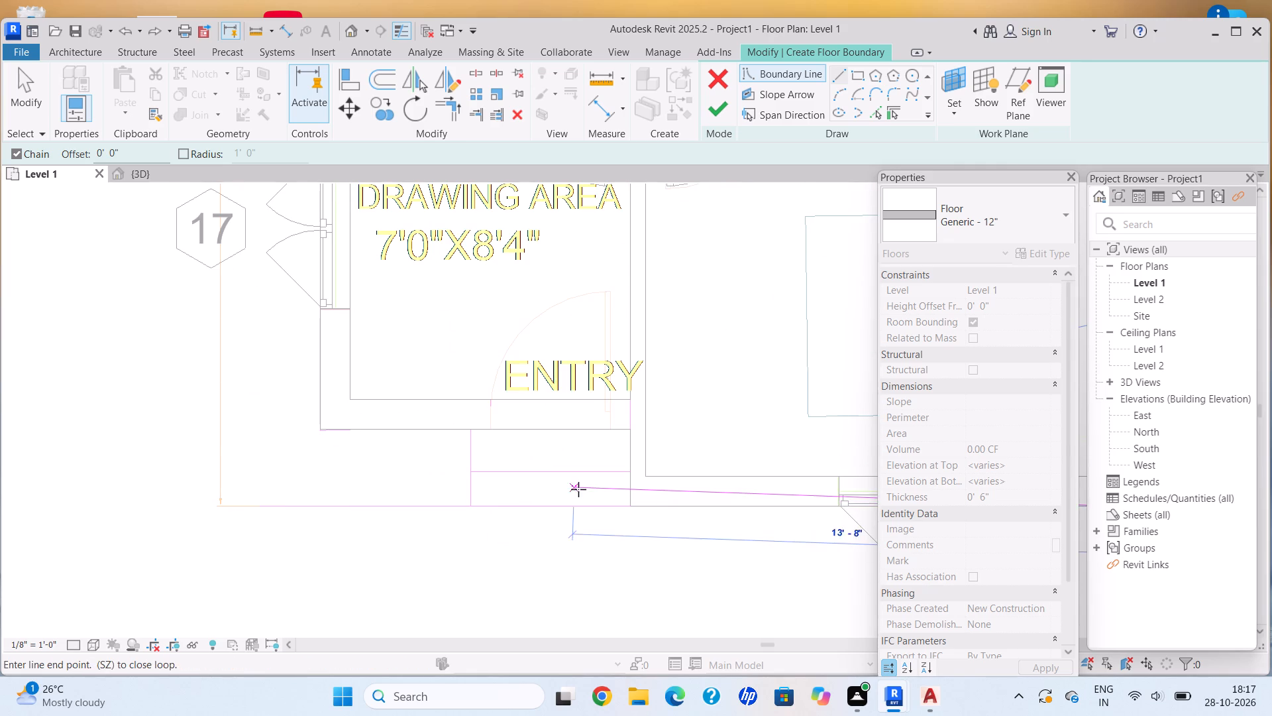
middle_drag(613, 485, 396, 497)
scroll(394, 498, up, 3)
scroll(335, 504, down, 4)
middle_drag(335, 504, 486, 504)
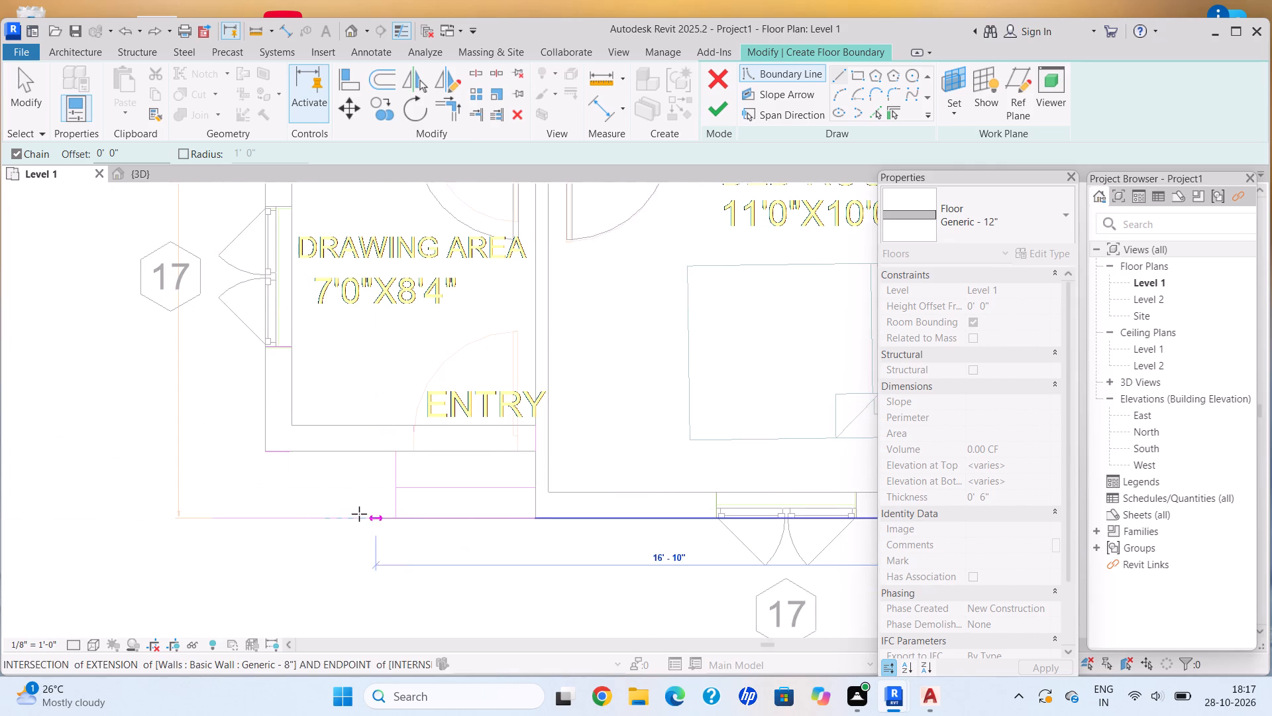
scroll(359, 514, up, 5)
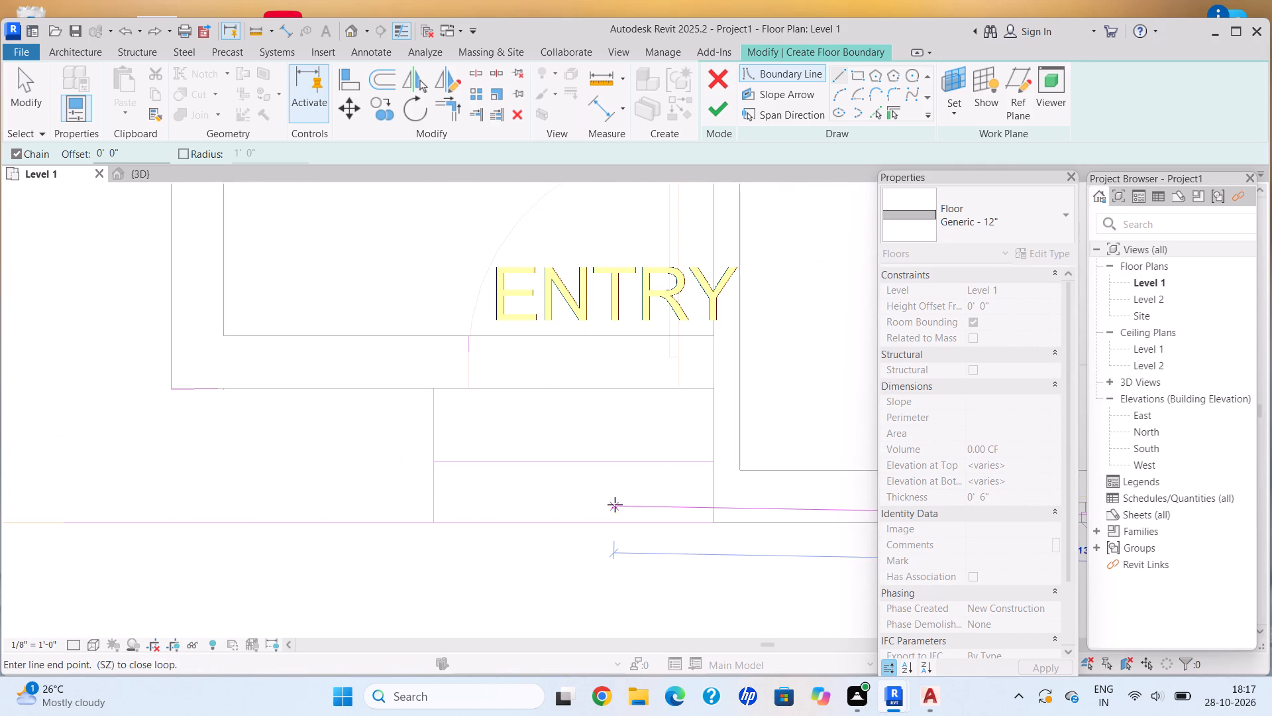
middle_drag(616, 505, 442, 527)
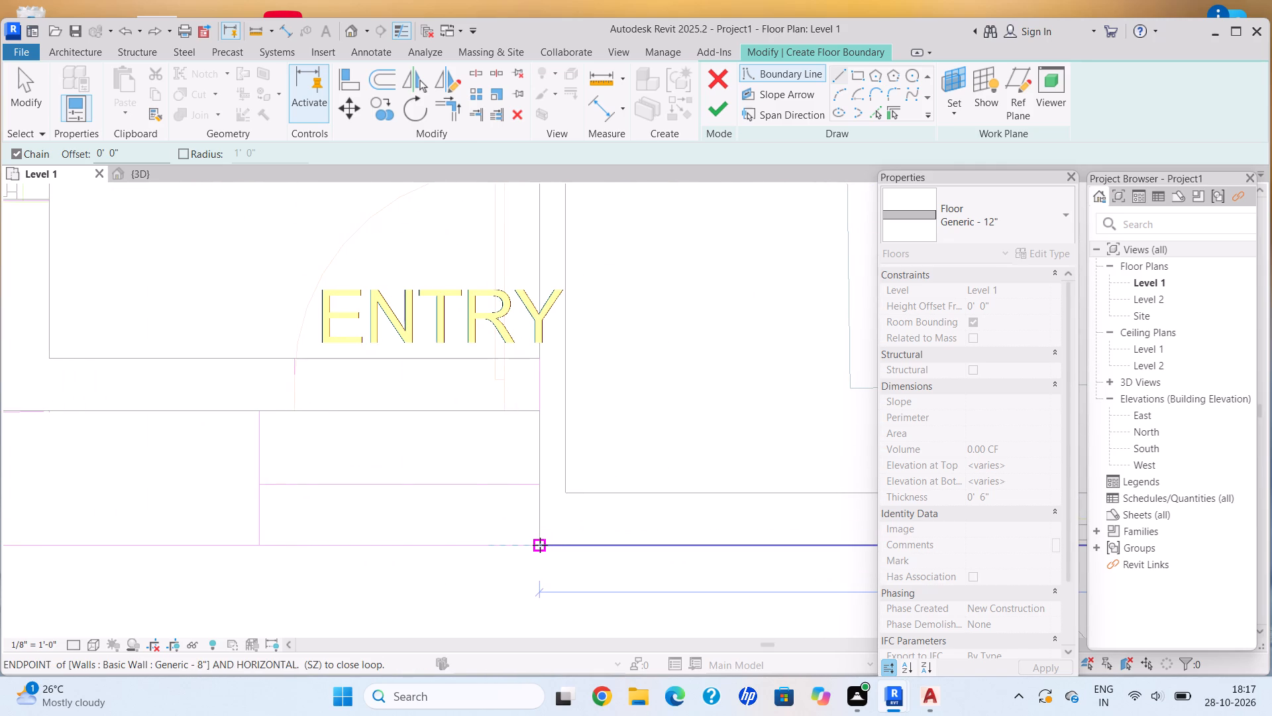
click(539, 545)
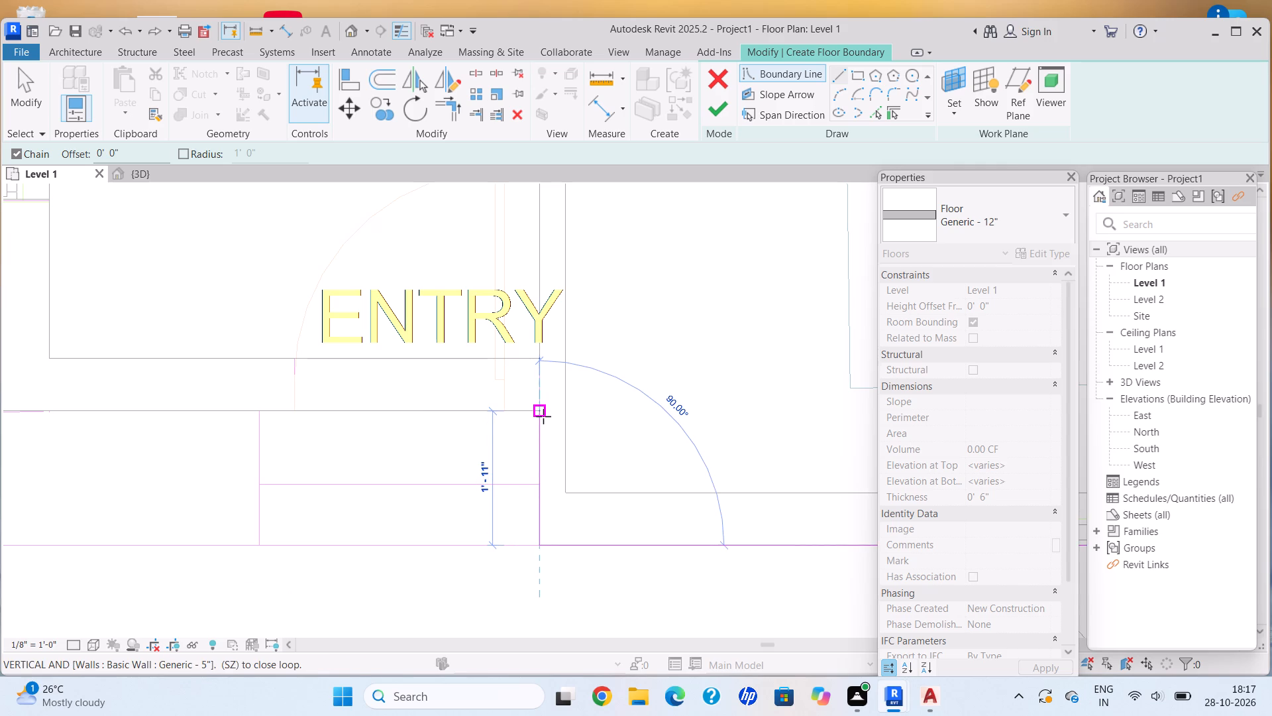
click(541, 412)
Close the floor boundary along the entry wall to the drawing area's outer corner and up the long outer wall to the kitchen corner.
scroll(262, 397, down, 5)
middle_drag(260, 397, 511, 451)
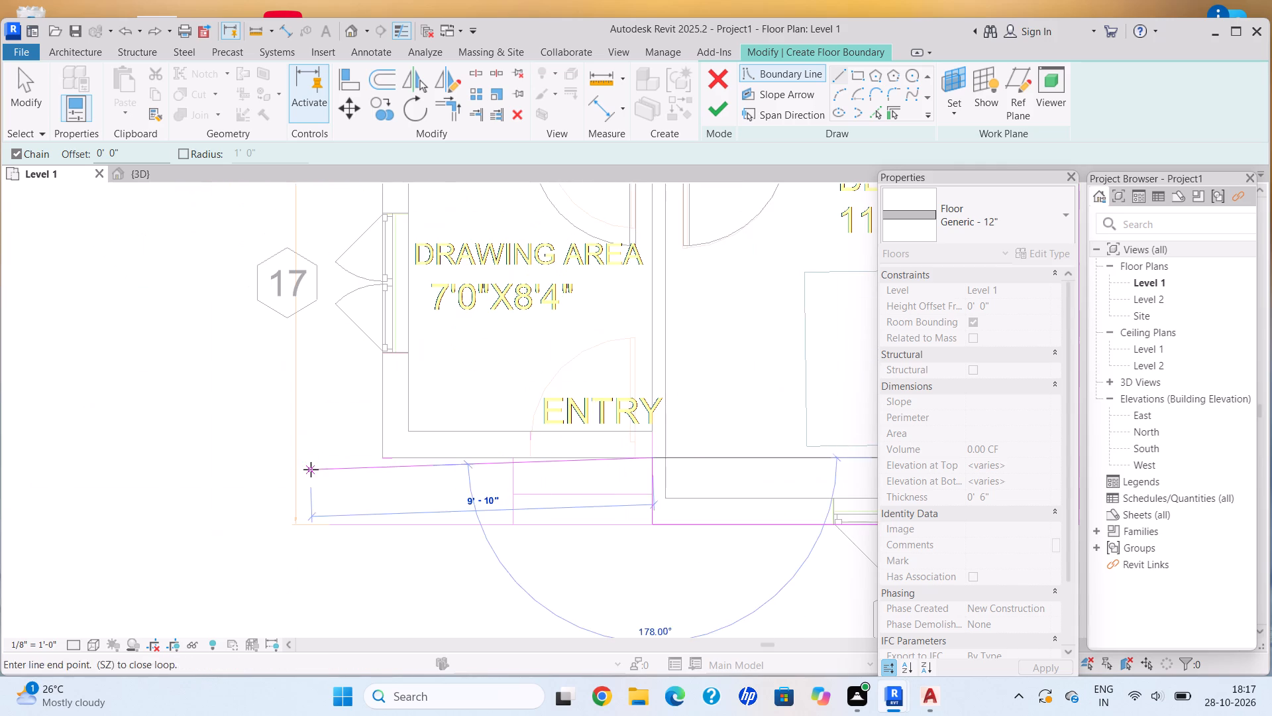
scroll(313, 468, up, 5)
click(446, 452)
middle_drag(409, 282, 409, 289)
scroll(409, 282, down, 1)
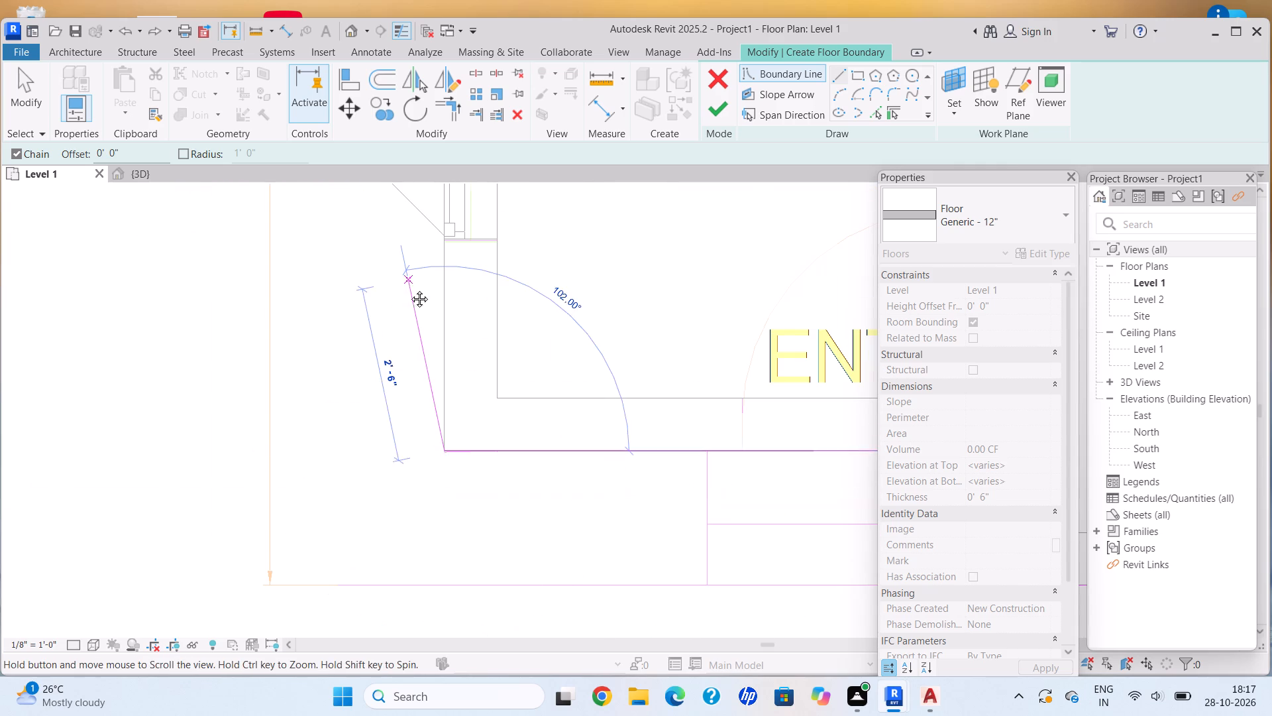
middle_drag(409, 289, 420, 547)
scroll(409, 289, down, 6)
middle_drag(438, 315, 445, 502)
middle_drag(434, 282, 434, 558)
scroll(433, 522, down, 1)
middle_drag(445, 307, 446, 528)
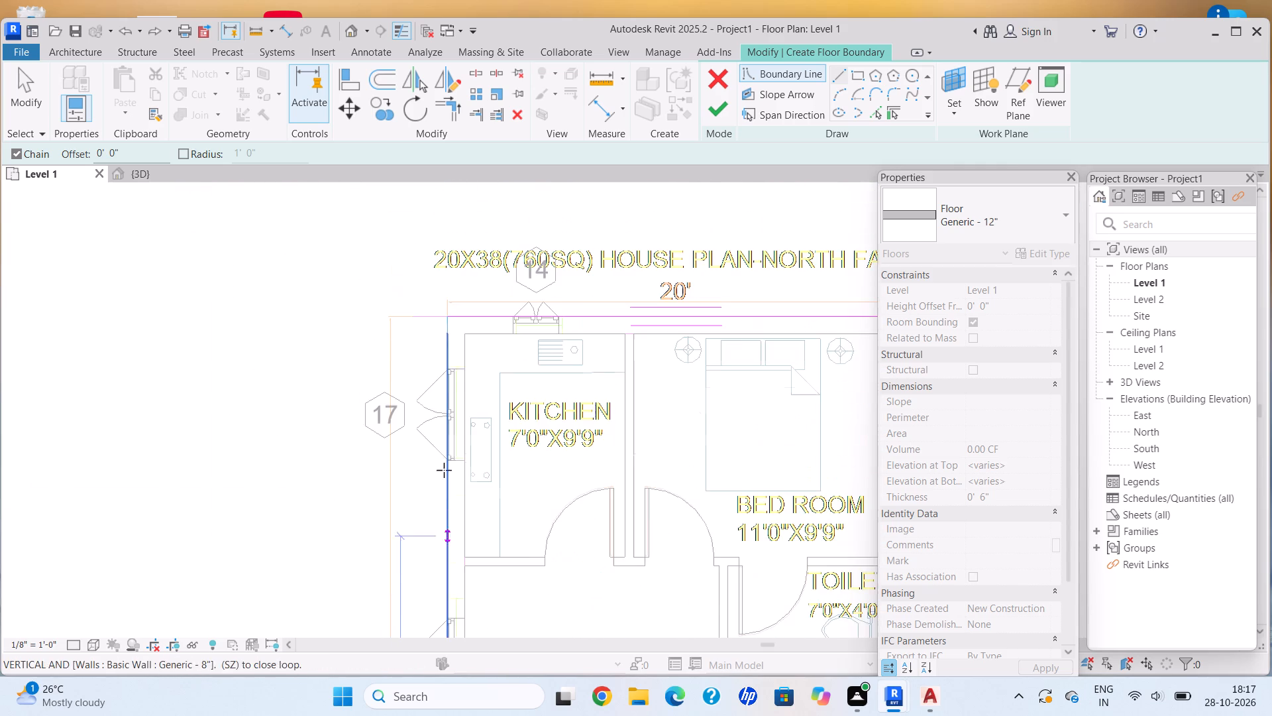
scroll(457, 347, up, 9)
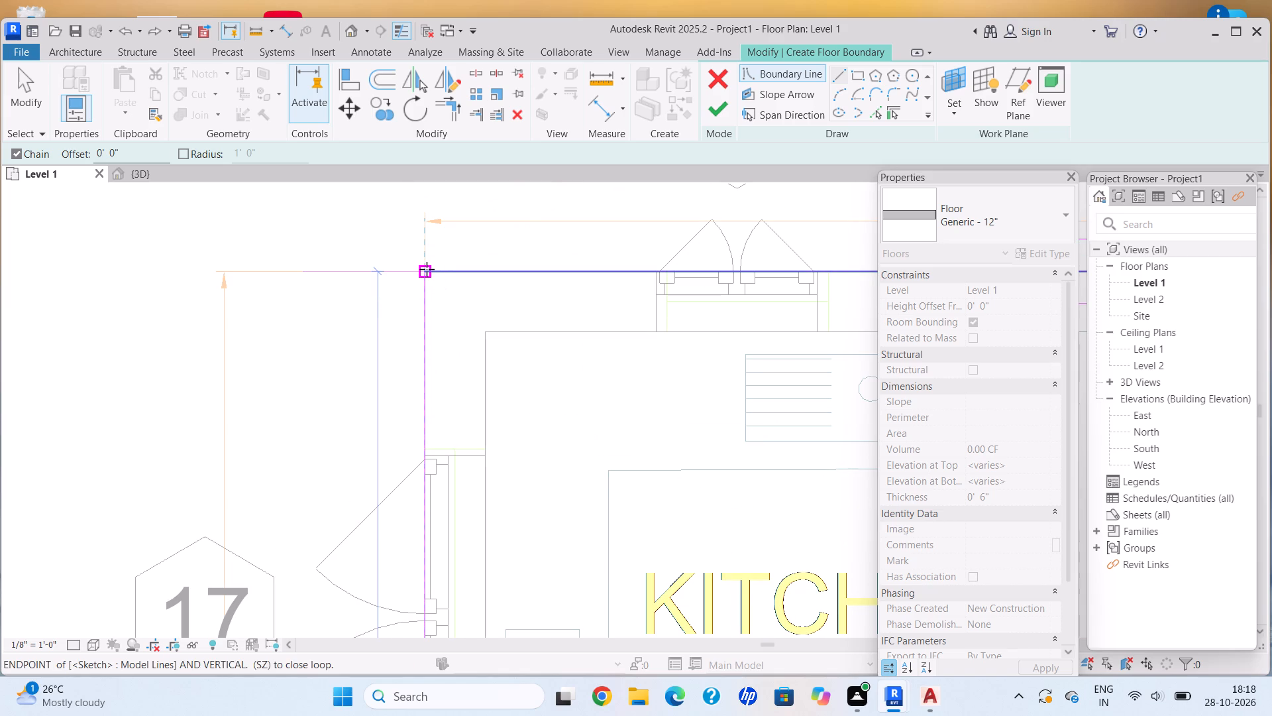
click(427, 269)
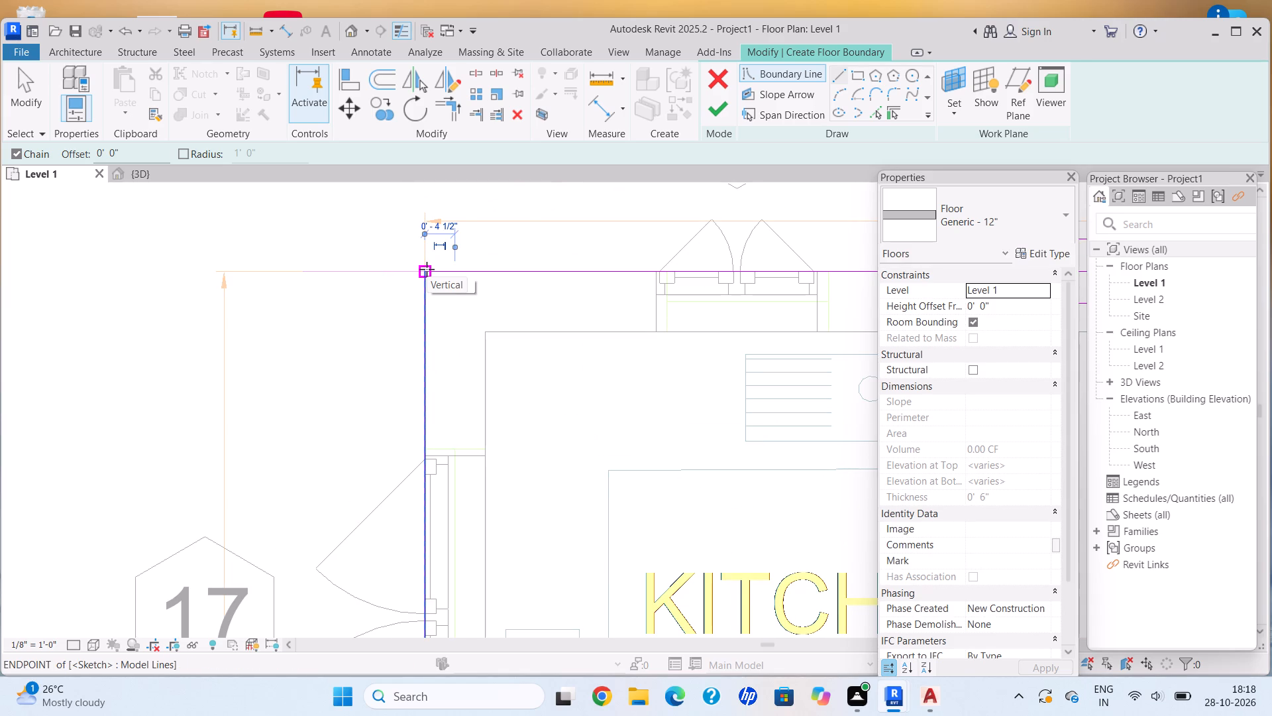
key(Escape)
Finish the floor boundary sketch to create the floor.
scroll(595, 376, down, 3)
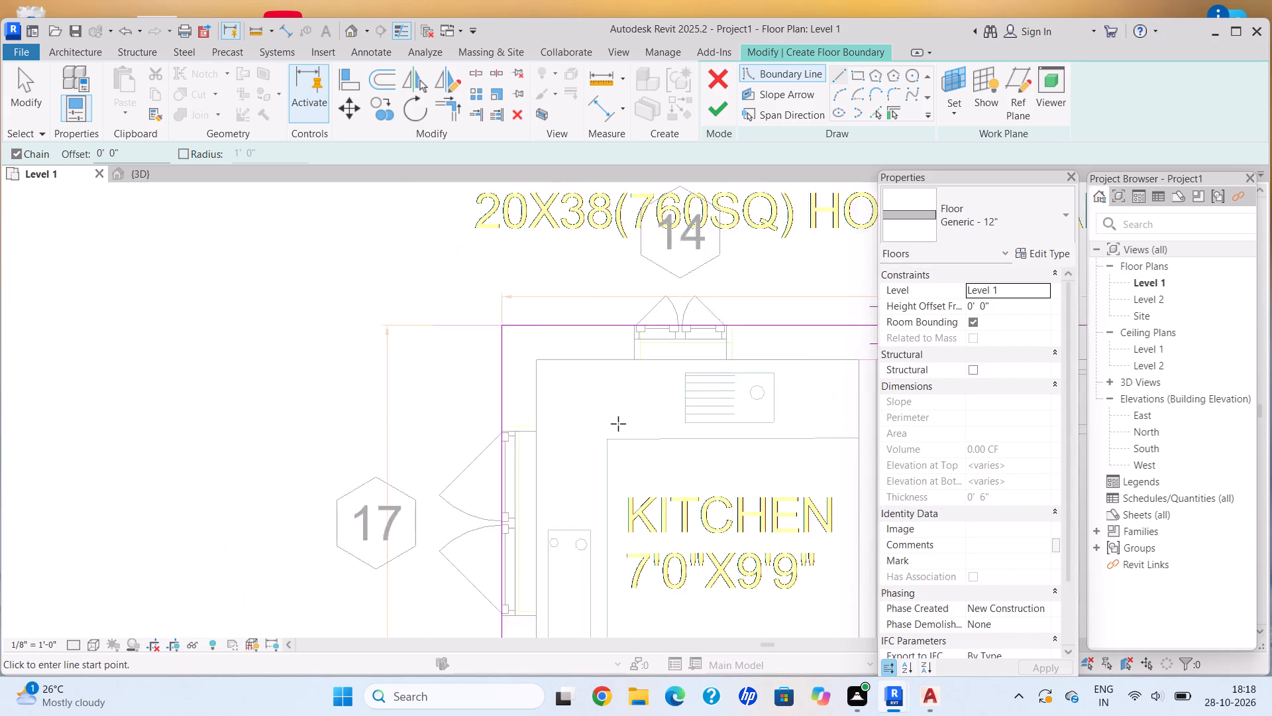
scroll(618, 424, down, 11)
middle_drag(618, 424, 209, 284)
middle_drag(312, 347, 328, 281)
middle_drag(332, 358, 390, 274)
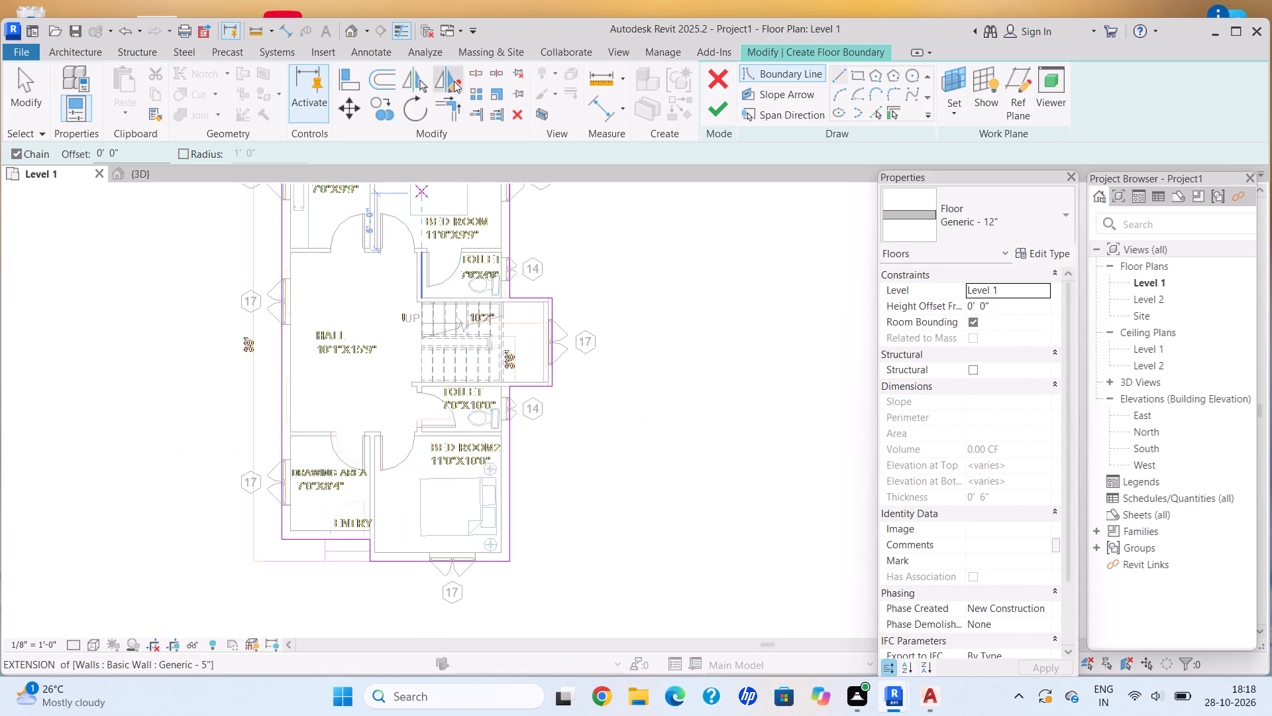
click(725, 114)
scroll(585, 324, down, 2)
middle_drag(585, 325, 584, 392)
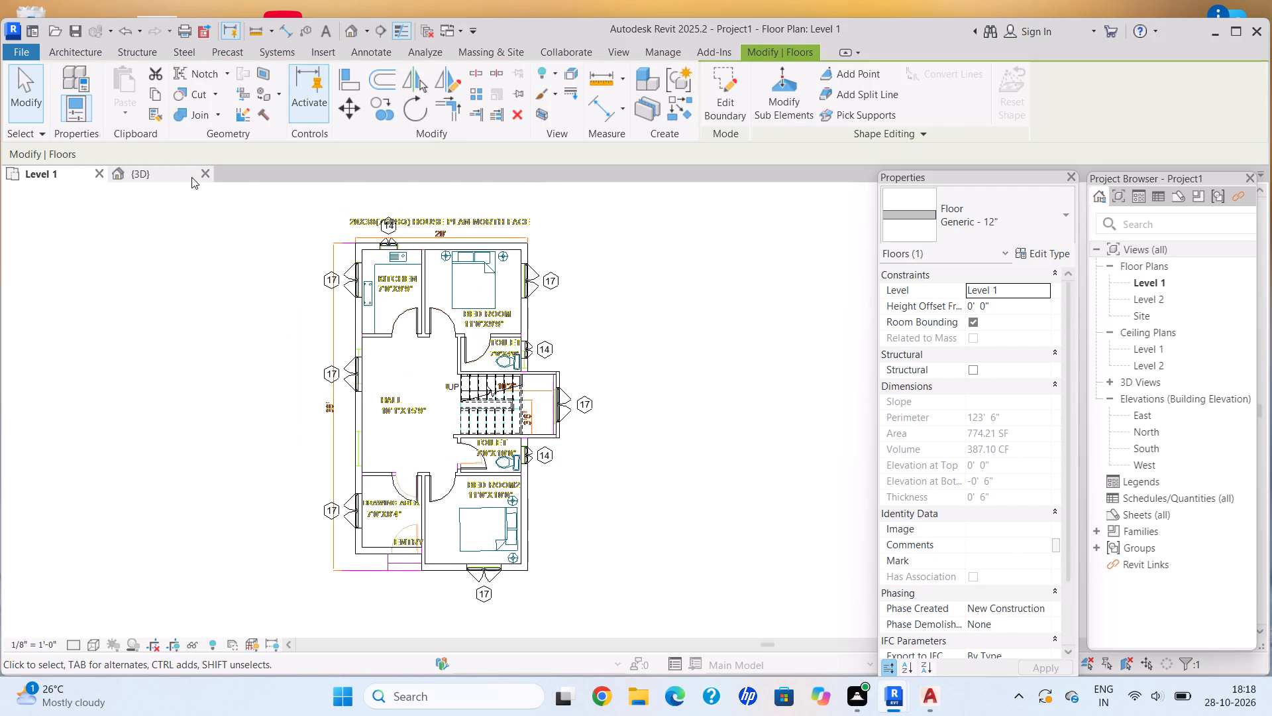
Switch to the 3D view and move the floor to Level 2.
click(156, 172)
middle_drag(617, 298, 610, 291)
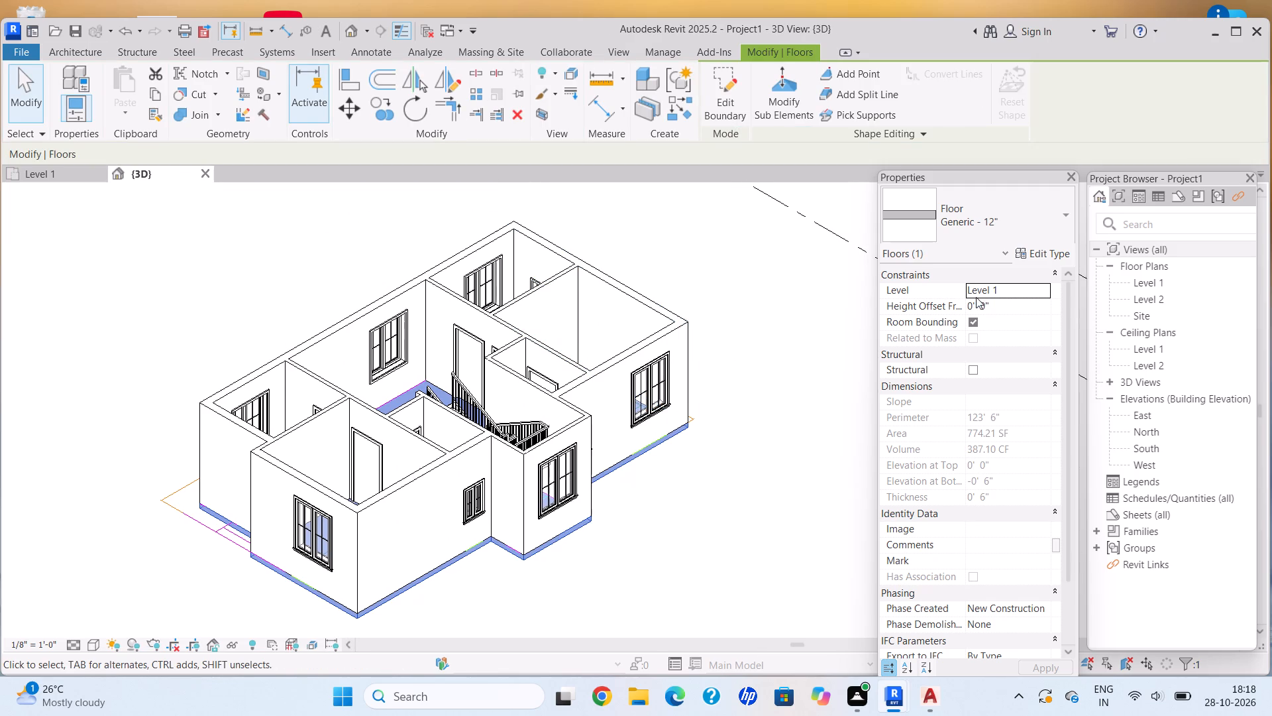
click(1045, 289)
click(1022, 318)
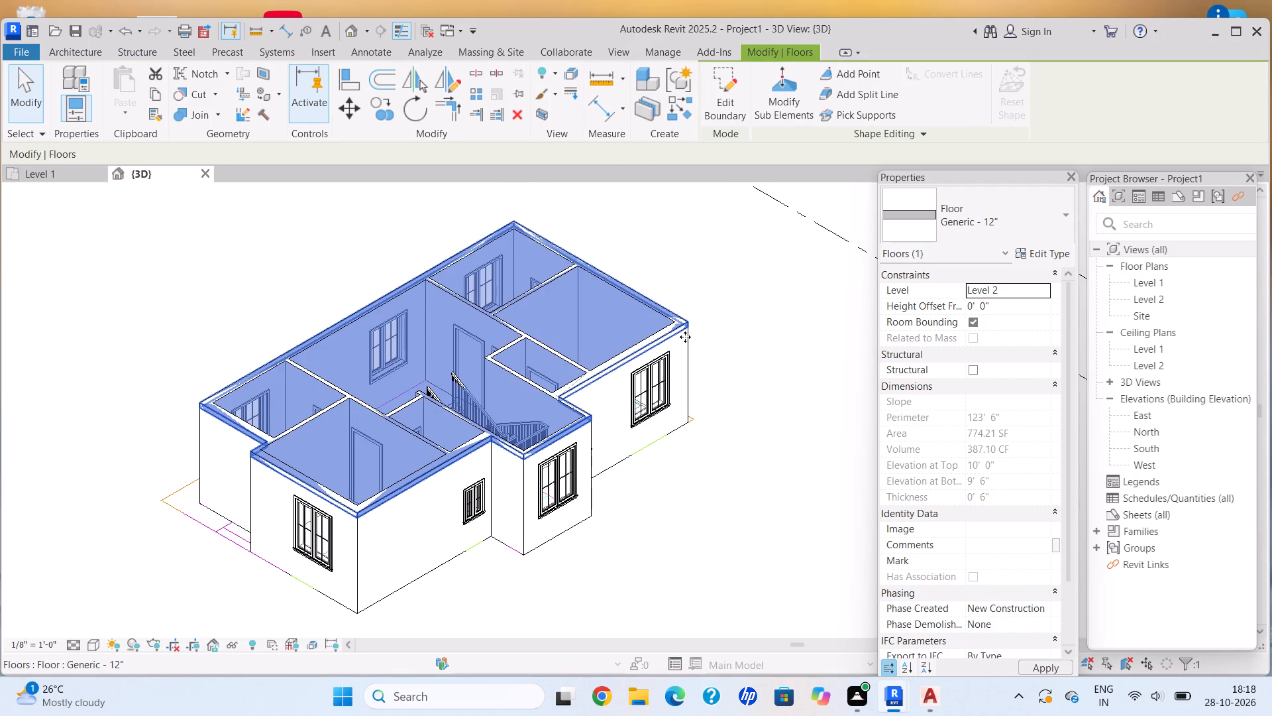
middle_drag(682, 337, 675, 331)
scroll(240, 501, up, 5)
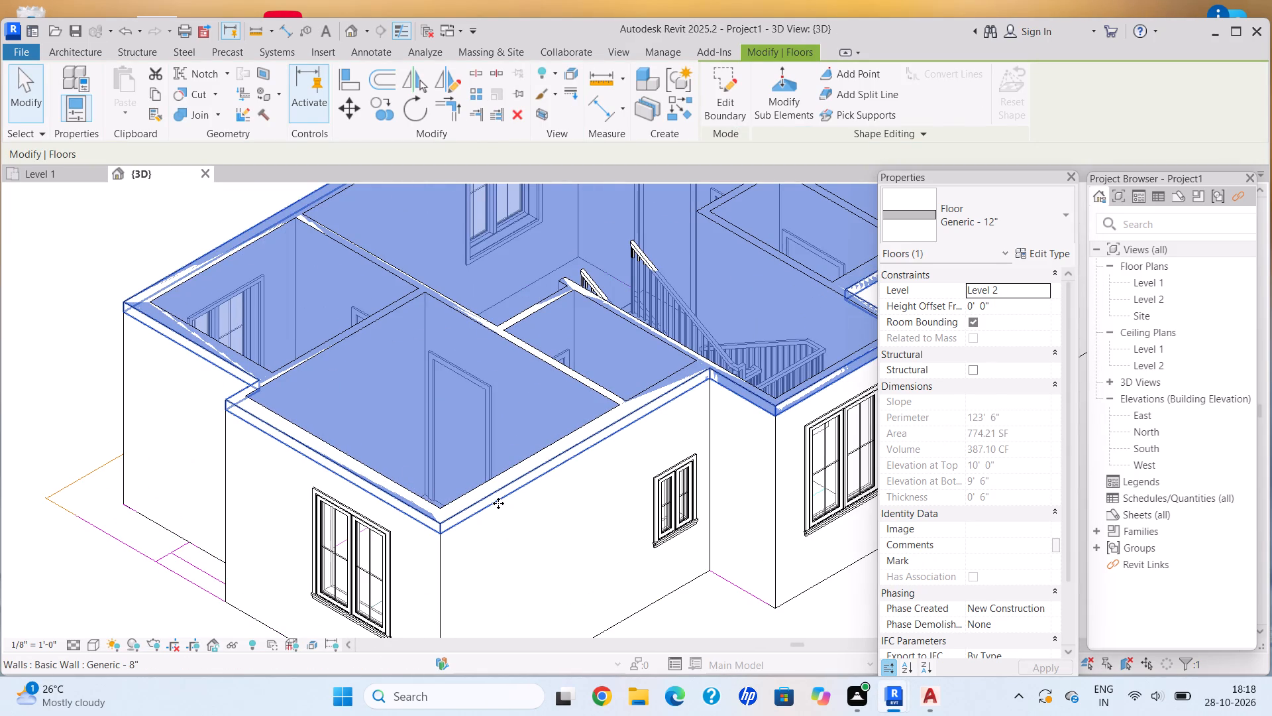
key(Escape)
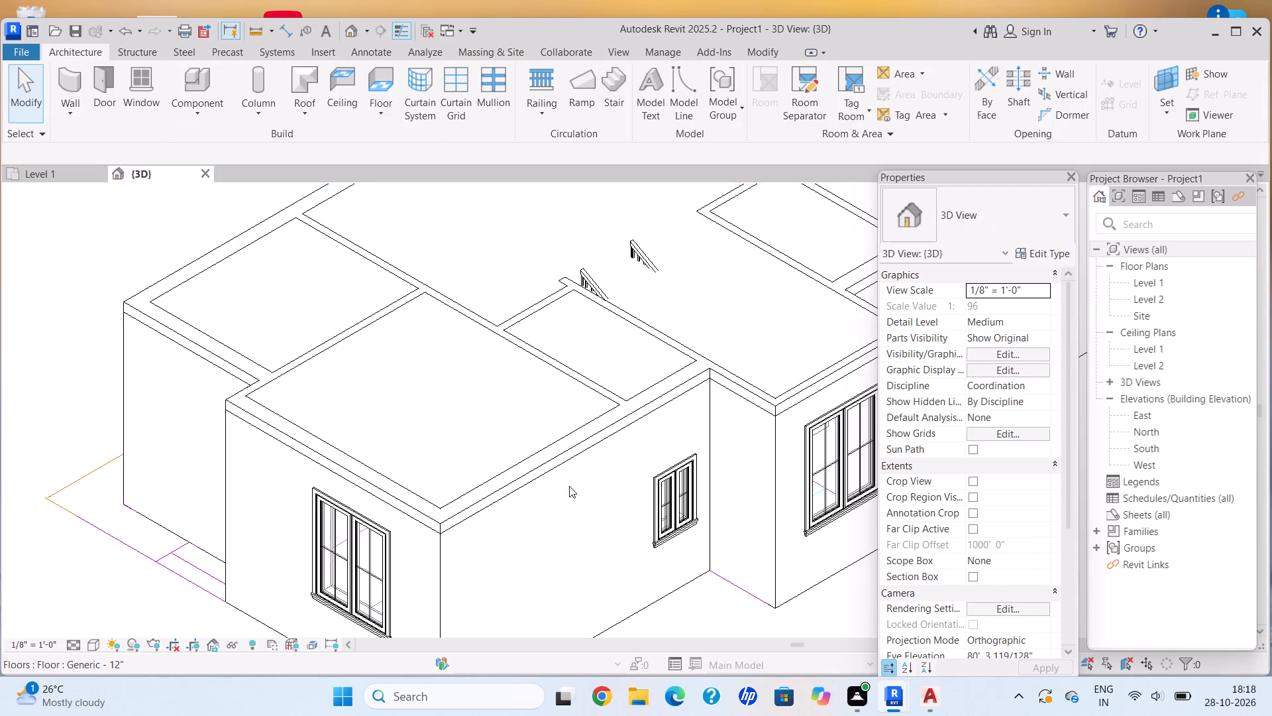
Open the South elevation, select the floor, and examine its position relative to Level 2 and the wall tops.
scroll(615, 455, down, 3)
middle_drag(613, 455, 547, 466)
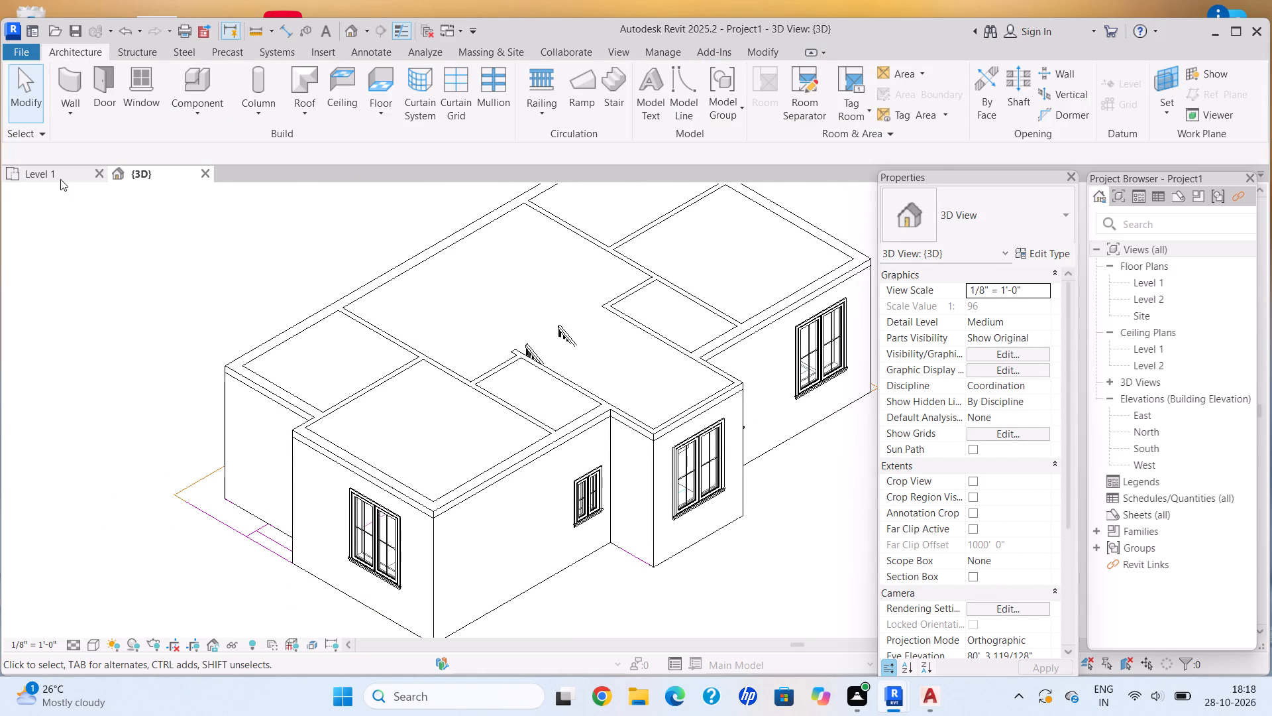
double_click(1124, 448)
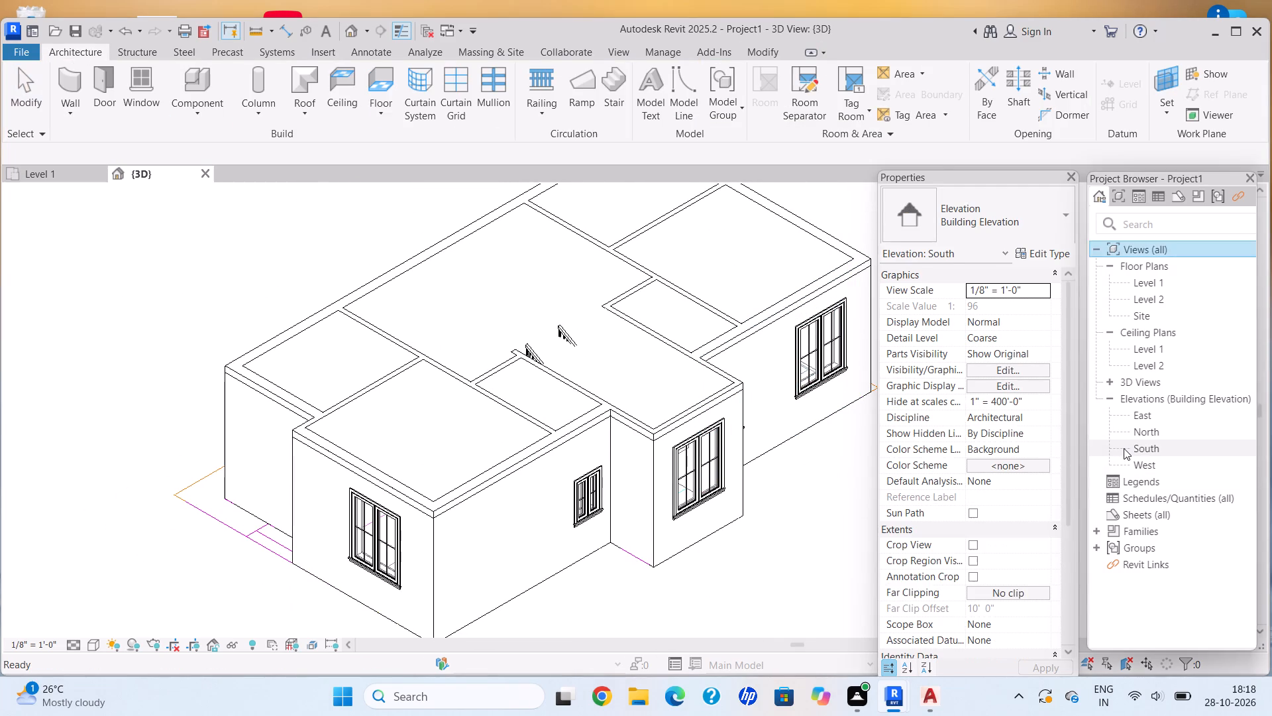
scroll(426, 503, down, 1)
middle_drag(423, 503, 237, 532)
scroll(498, 481, up, 7)
middle_drag(586, 469, 286, 526)
scroll(577, 471, up, 1)
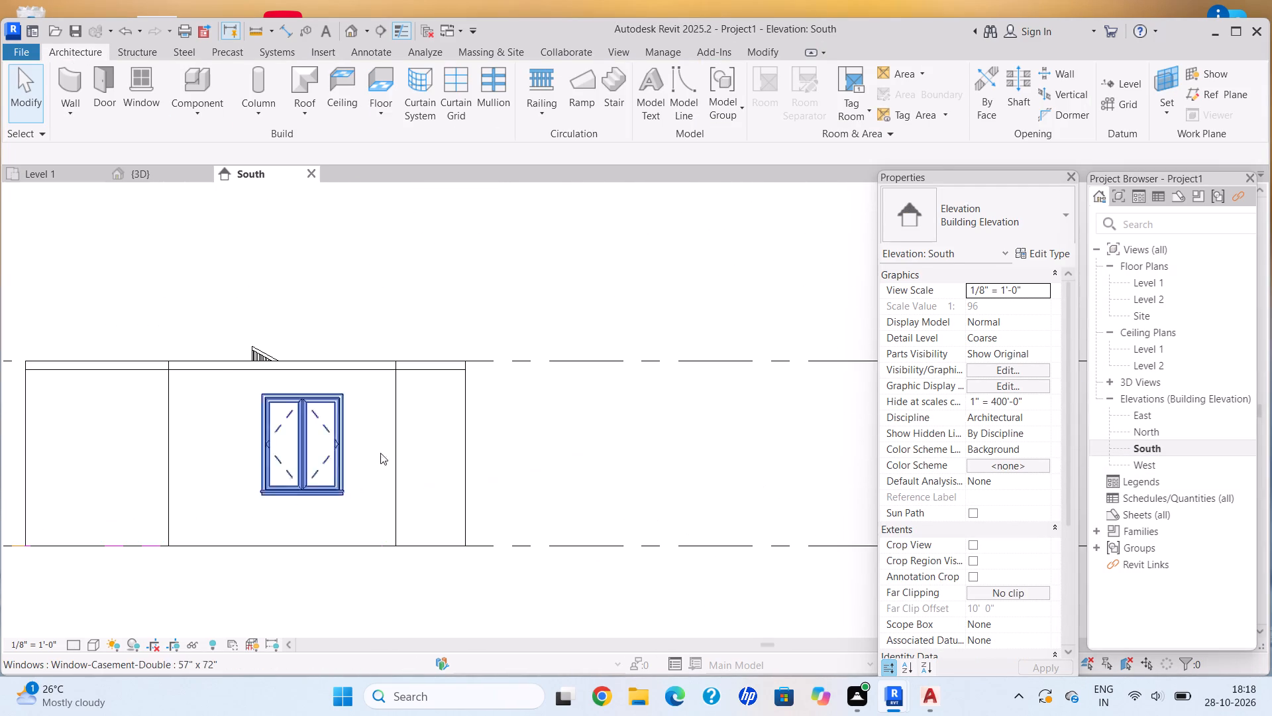
middle_drag(488, 367, 367, 396)
scroll(376, 385, down, 1)
middle_drag(377, 385, 222, 412)
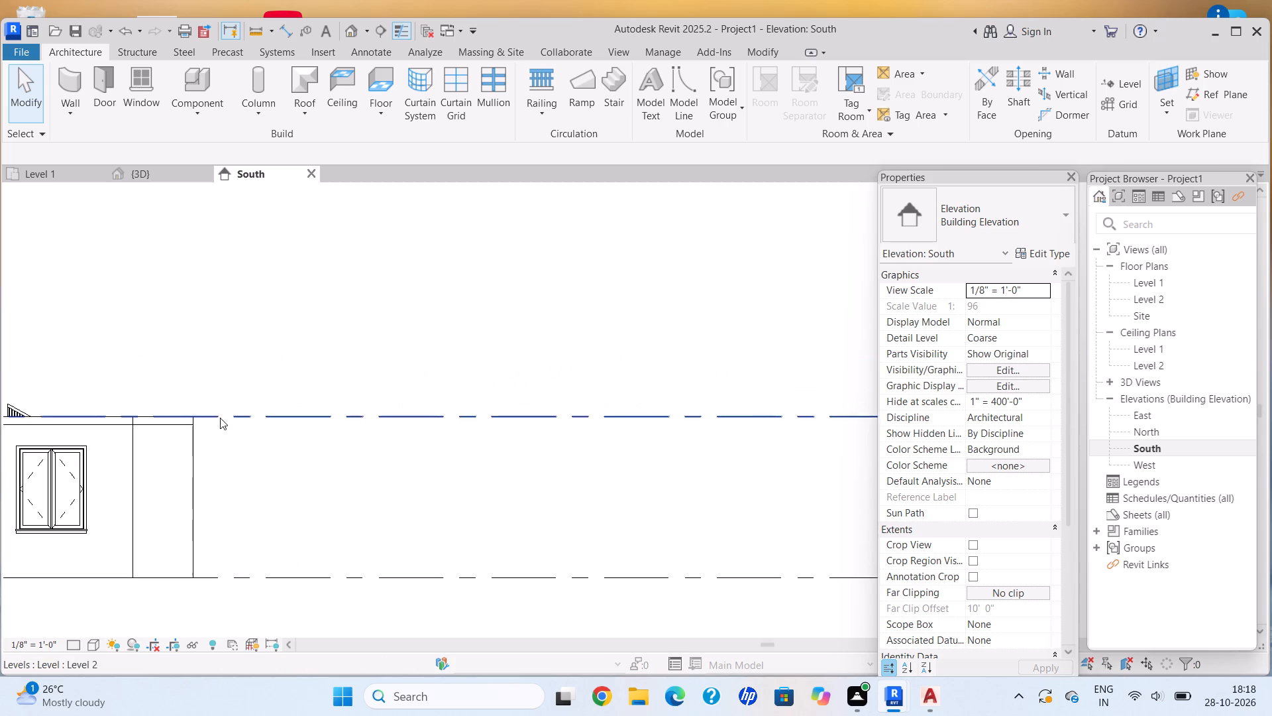
scroll(297, 445, down, 2)
middle_drag(297, 445, 286, 438)
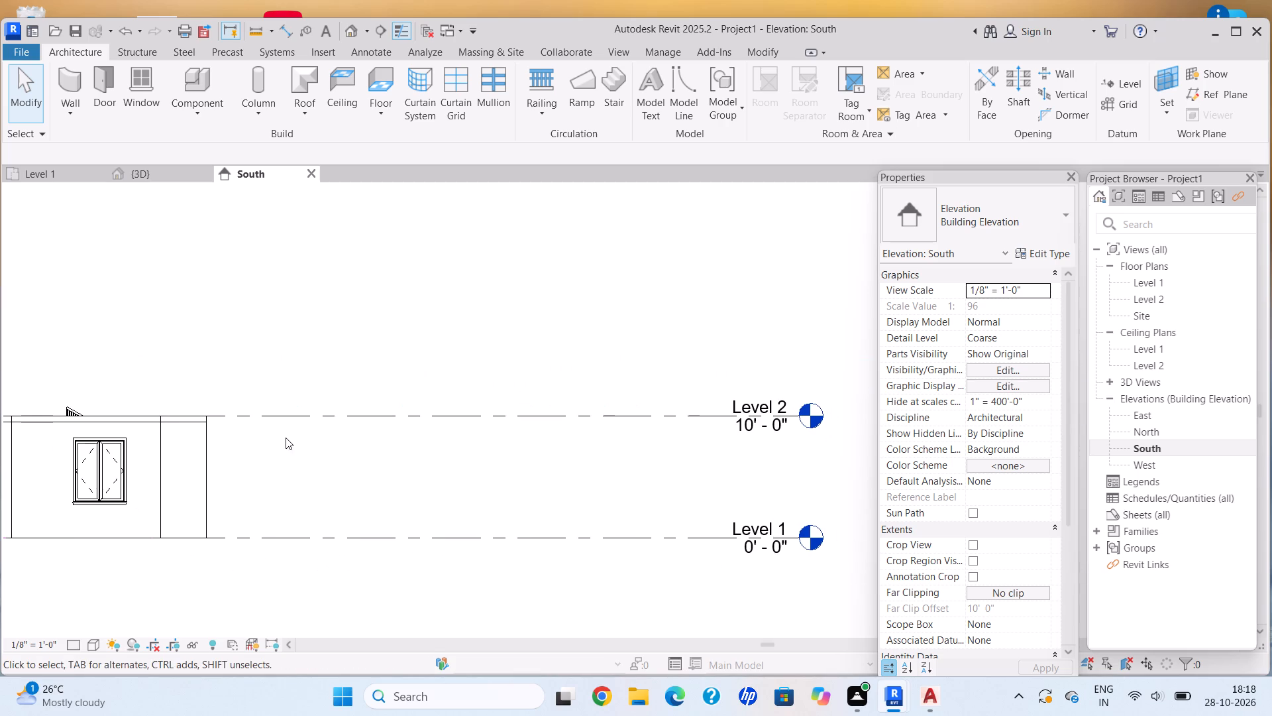
scroll(189, 424, up, 5)
scroll(248, 452, down, 3)
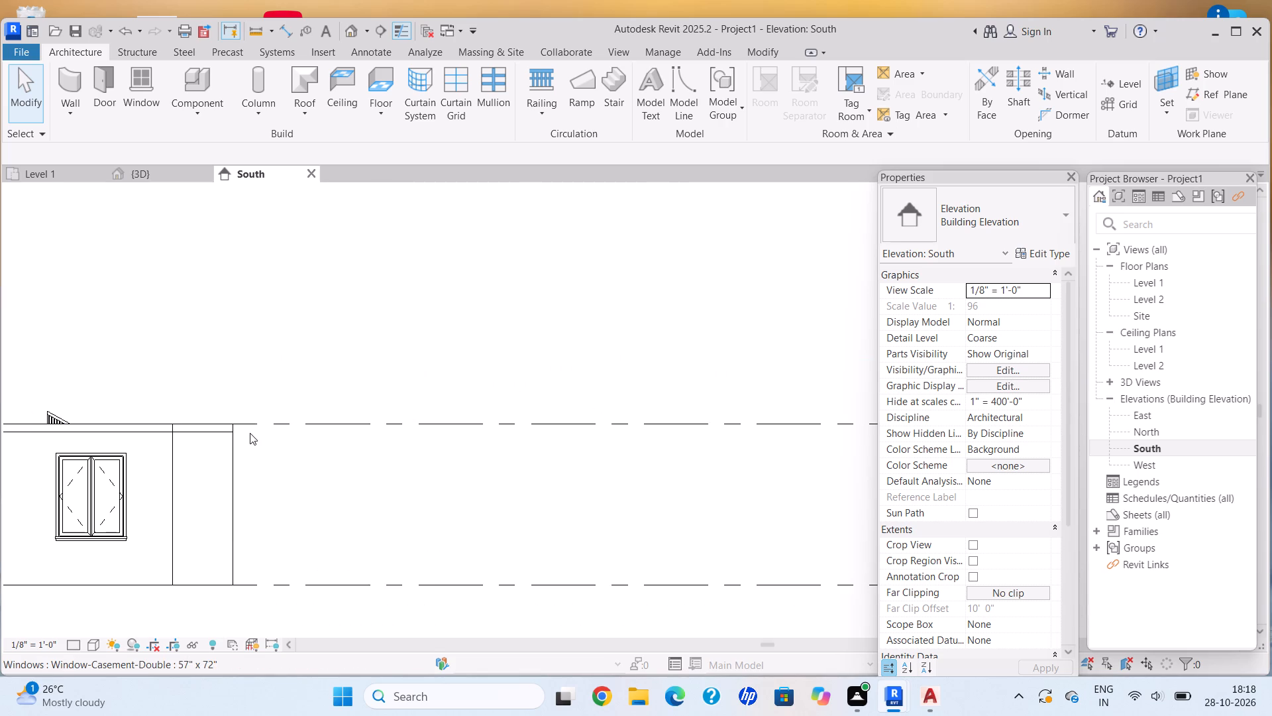
click(214, 432)
scroll(415, 433, down, 5)
middle_drag(407, 433, 303, 452)
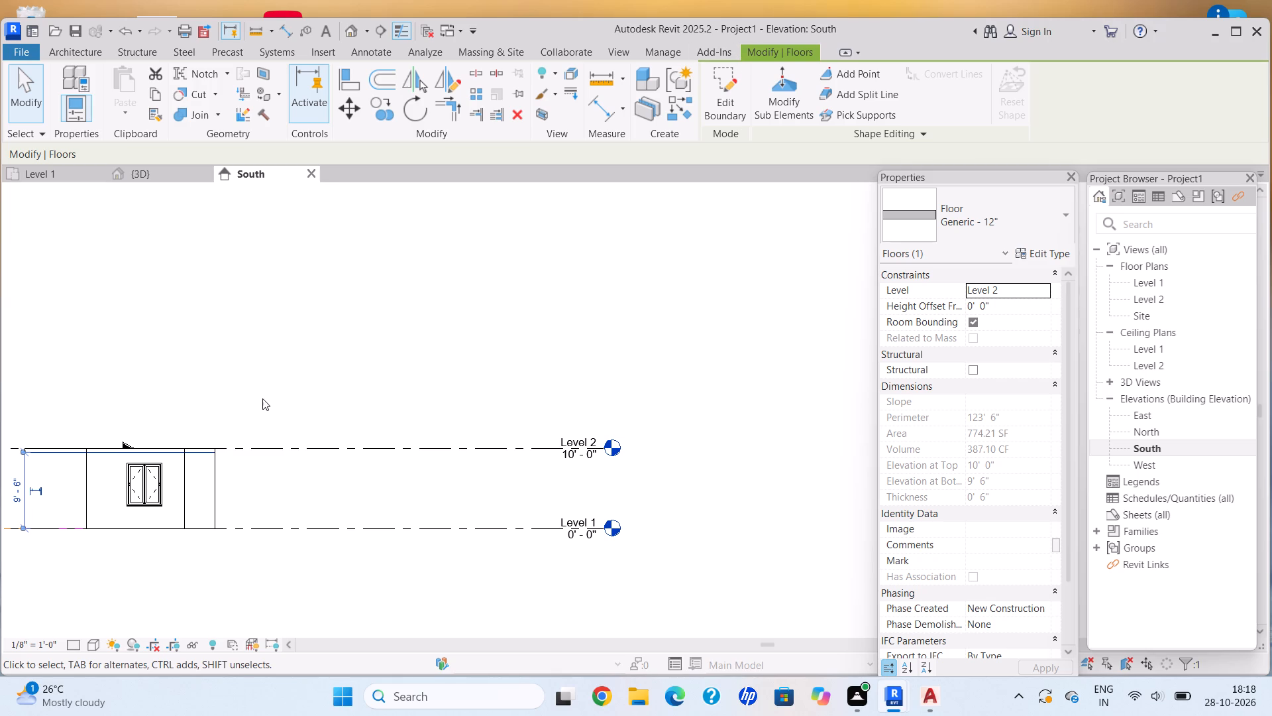
middle_drag(342, 434, 556, 328)
scroll(421, 354, up, 9)
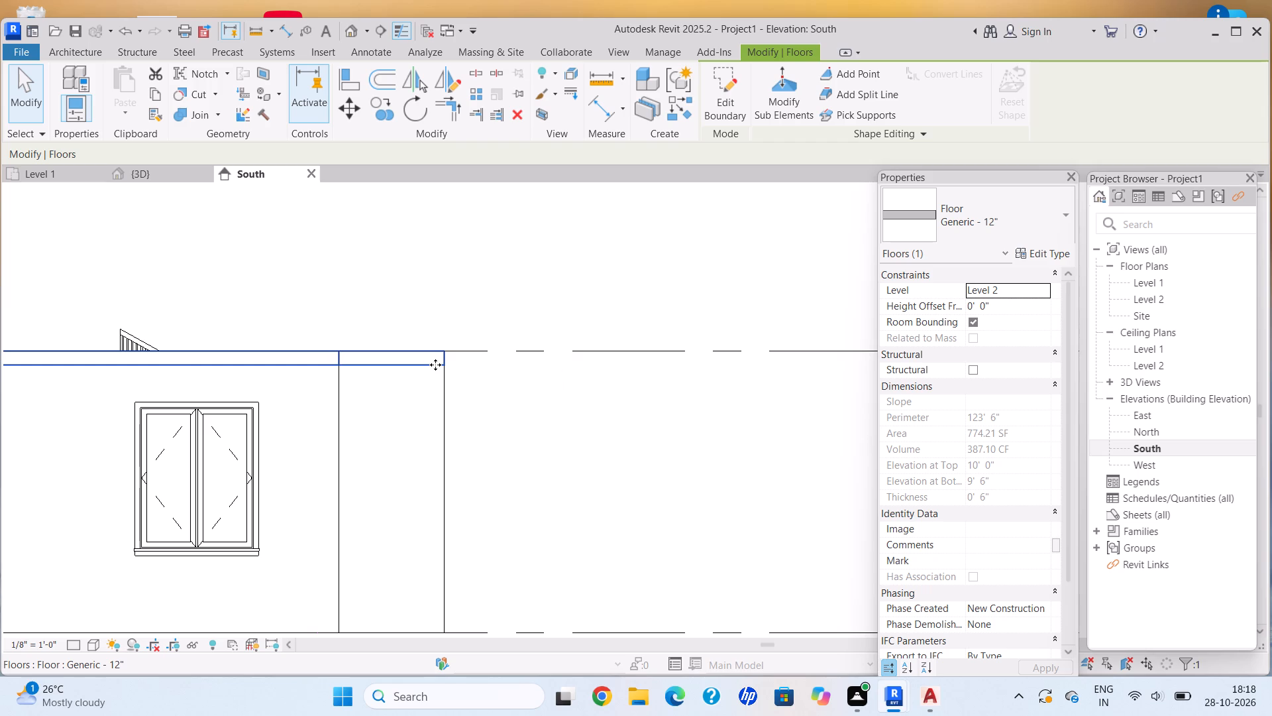
scroll(481, 361, down, 8)
middle_drag(476, 362, 480, 372)
scroll(472, 377, up, 2)
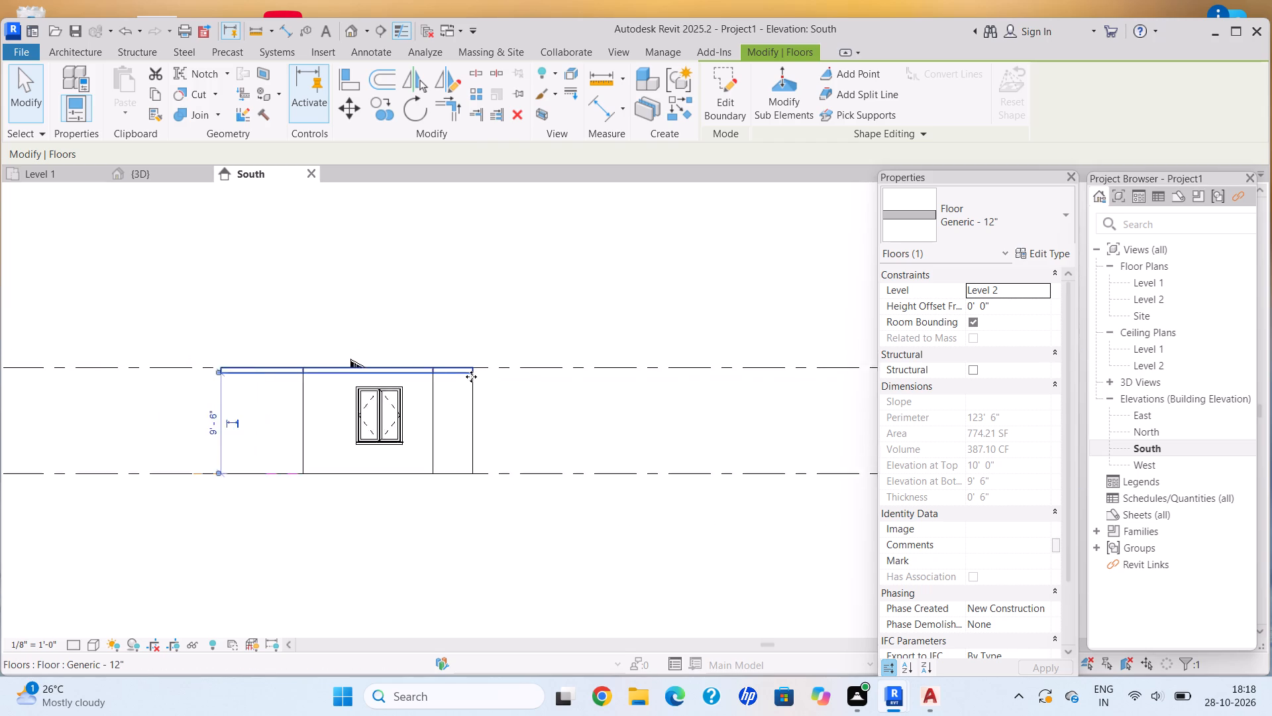
Examine the Level 1 floor plan around the staircase, toilets, bedrooms and outer walls.
scroll(471, 377, up, 2)
click(83, 174)
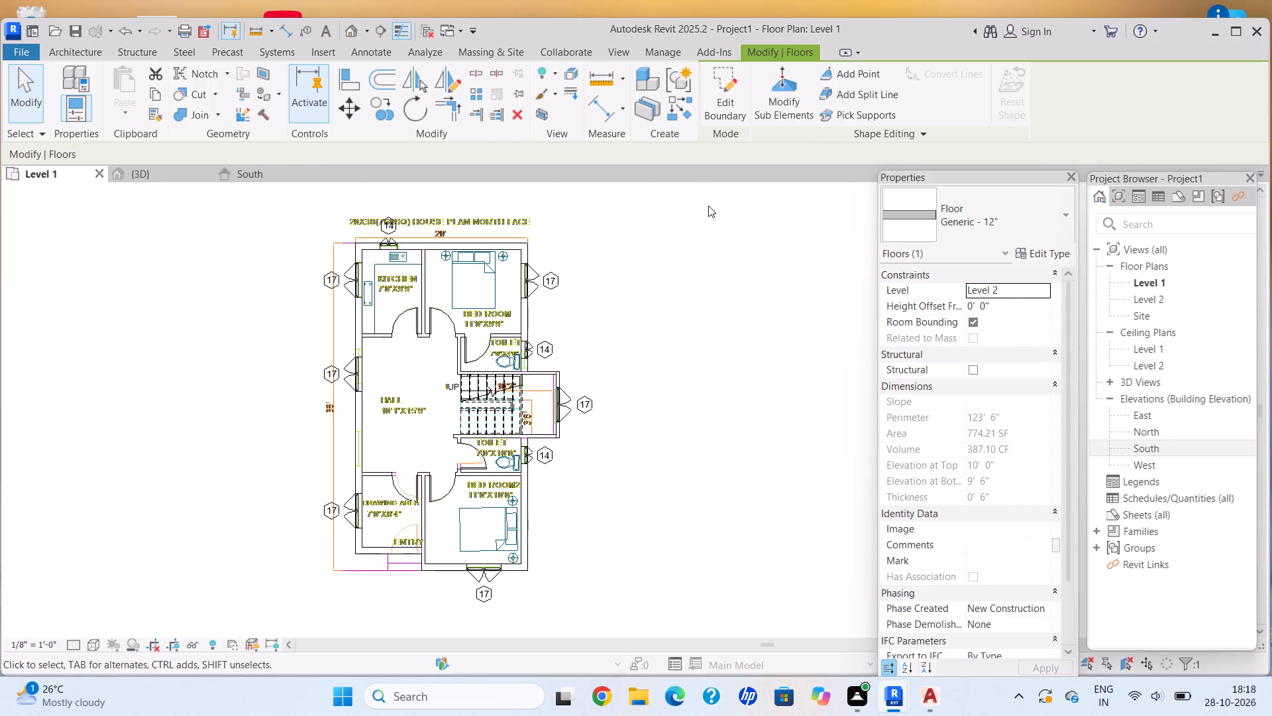
scroll(733, 219, down, 4)
middle_click(736, 226)
scroll(592, 369, up, 8)
scroll(672, 282, up, 1)
middle_drag(672, 282, 654, 349)
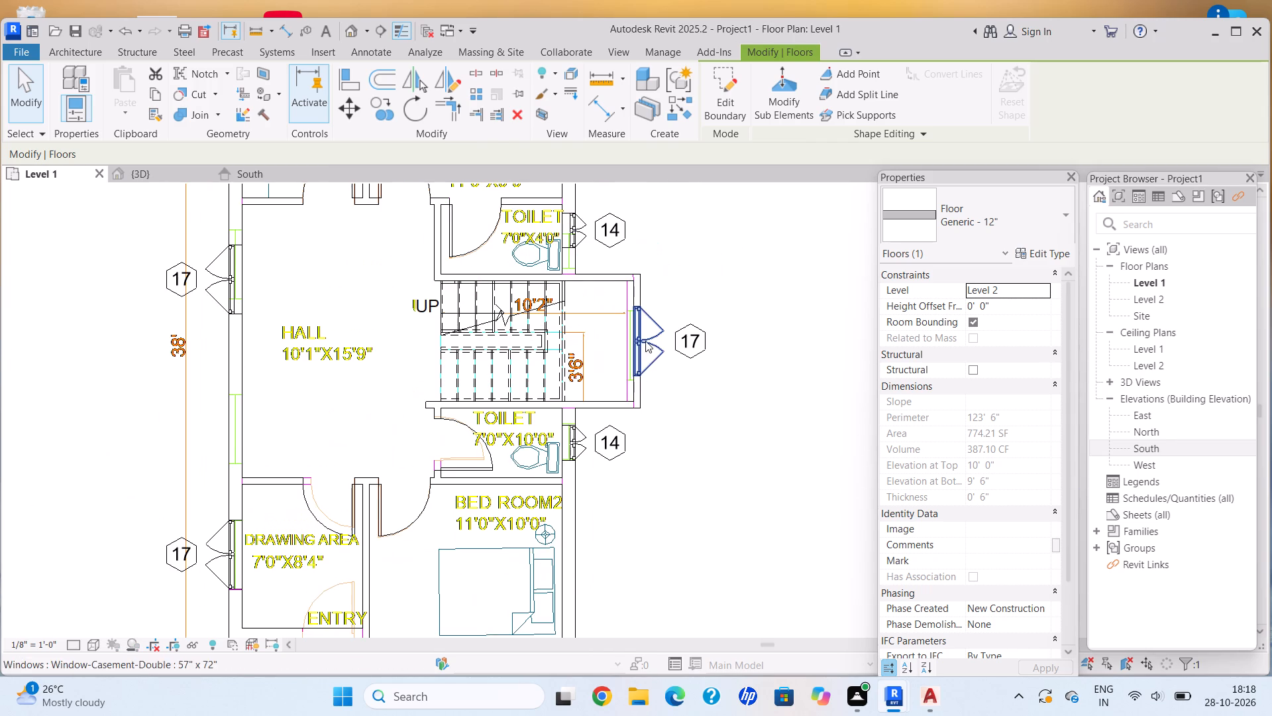
scroll(665, 367, up, 4)
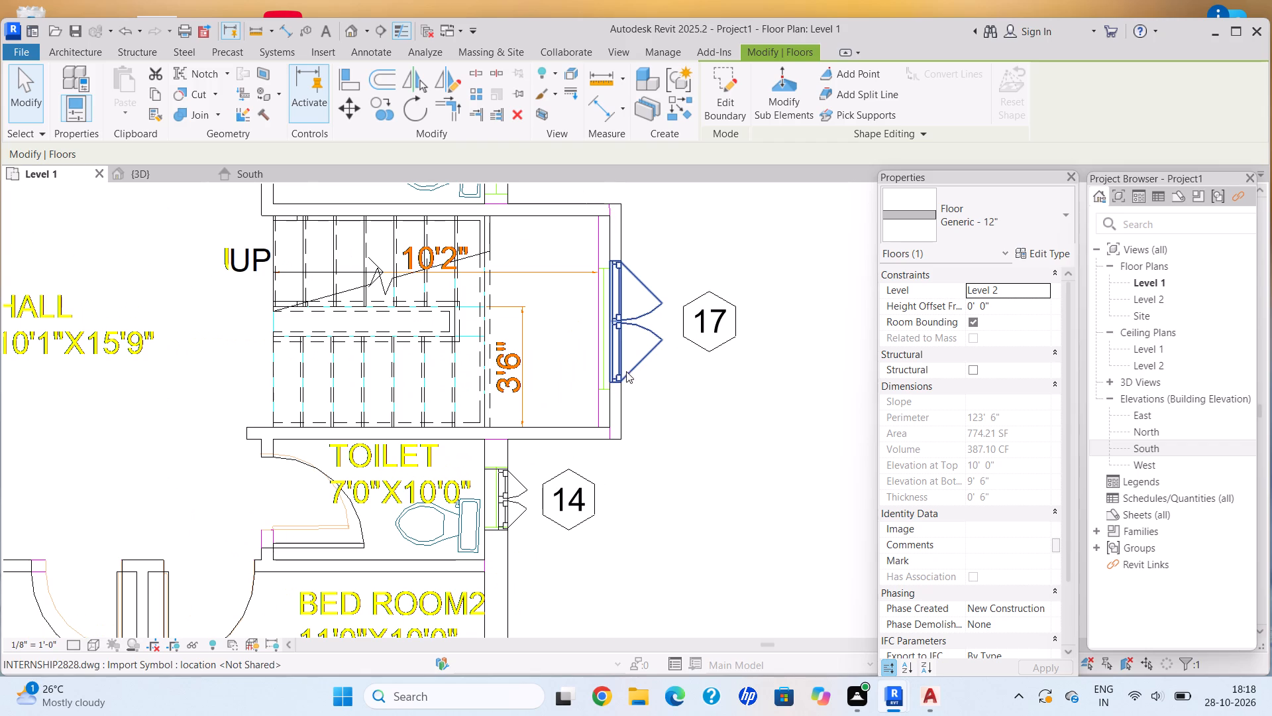
scroll(608, 380, down, 4)
middle_drag(608, 381, 682, 353)
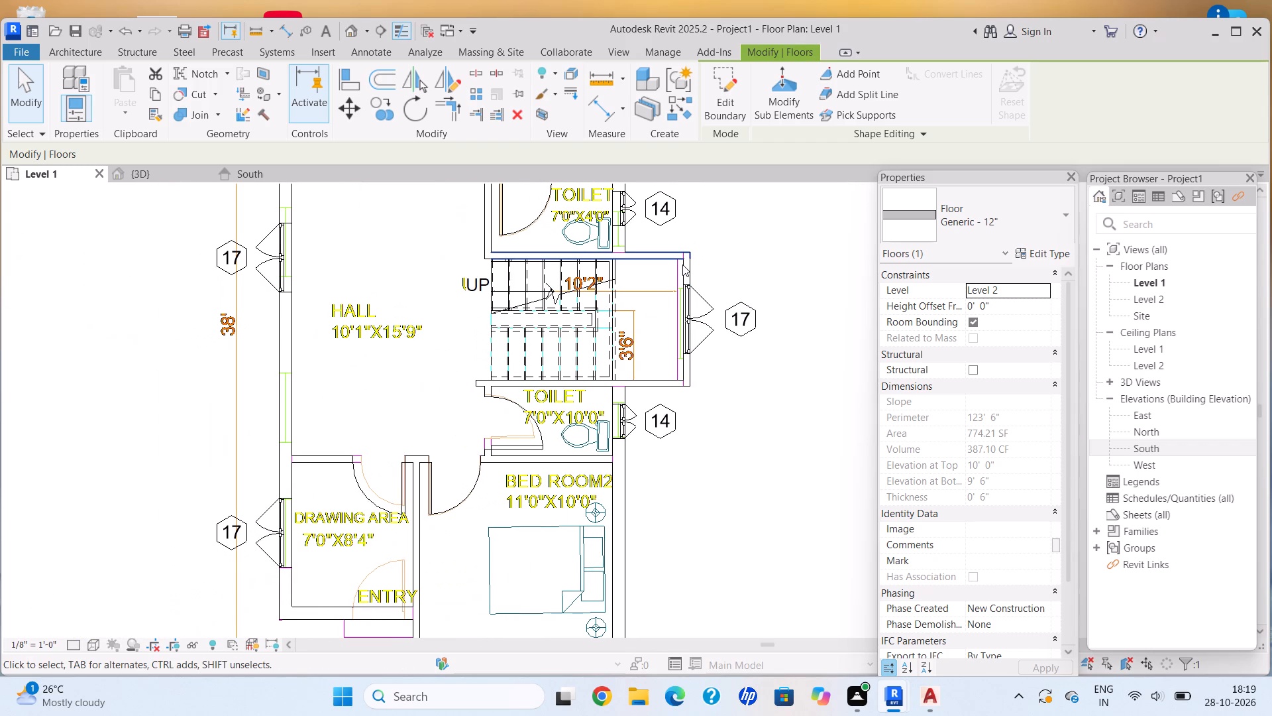
scroll(585, 320, down, 5)
middle_drag(586, 322, 635, 317)
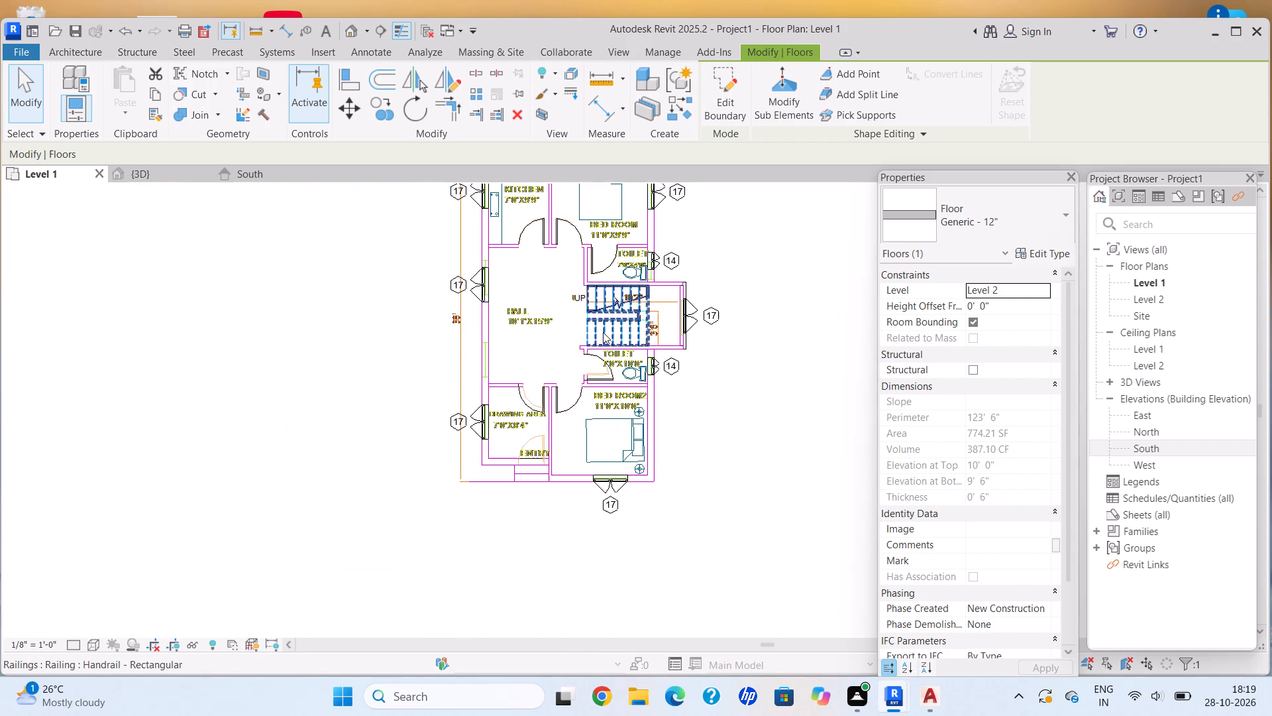
scroll(674, 410, up, 5)
scroll(662, 418, down, 2)
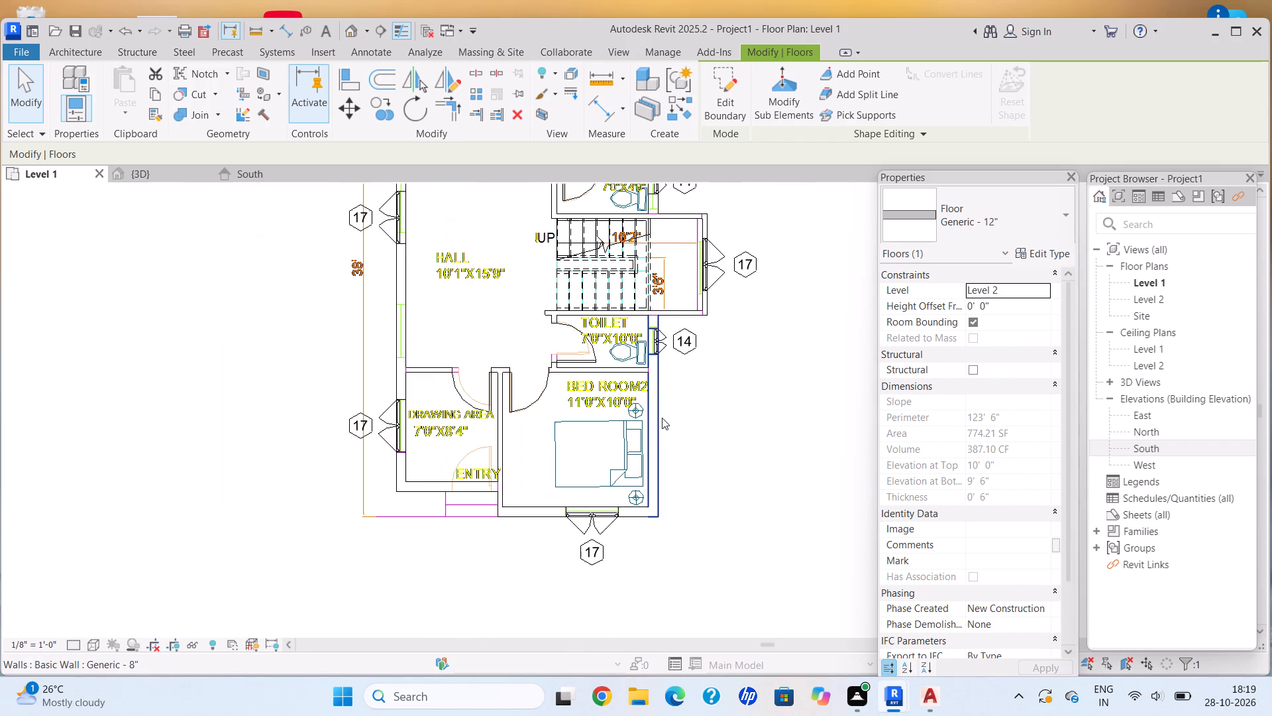
middle_click(662, 418)
scroll(714, 292, up, 3)
scroll(647, 349, up, 6)
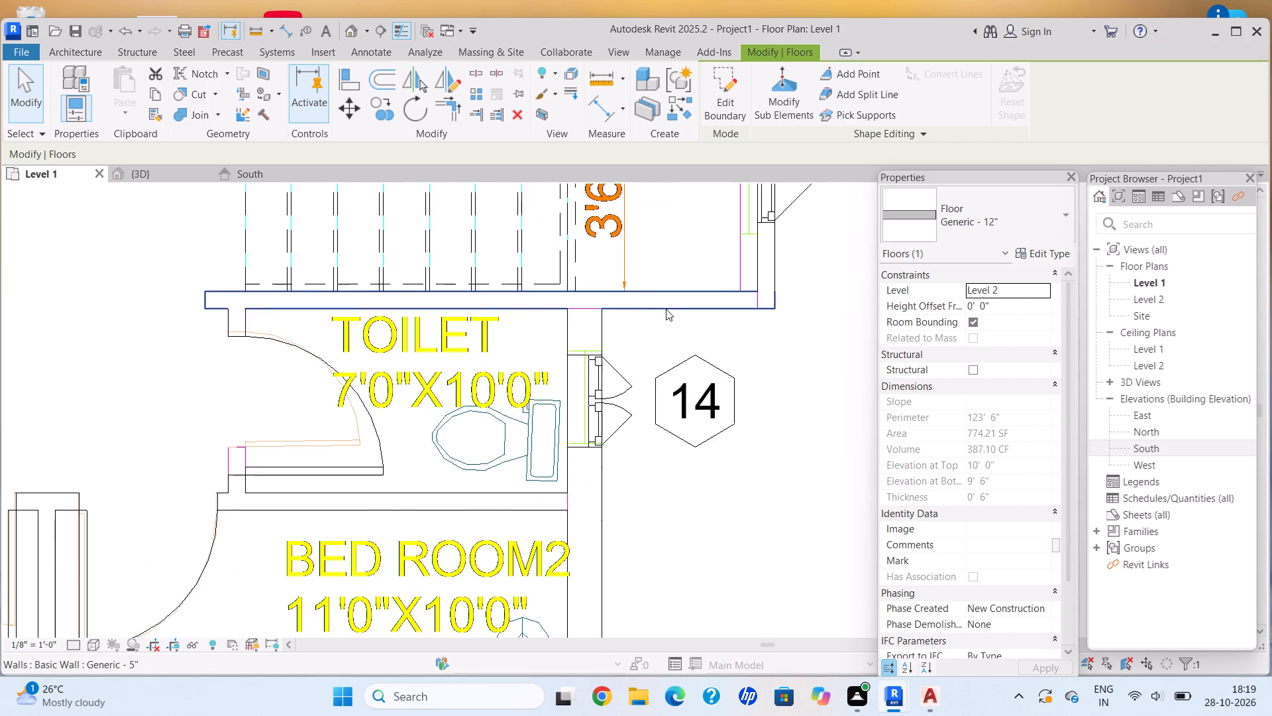
scroll(666, 309, down, 4)
scroll(619, 304, up, 3)
scroll(619, 304, down, 11)
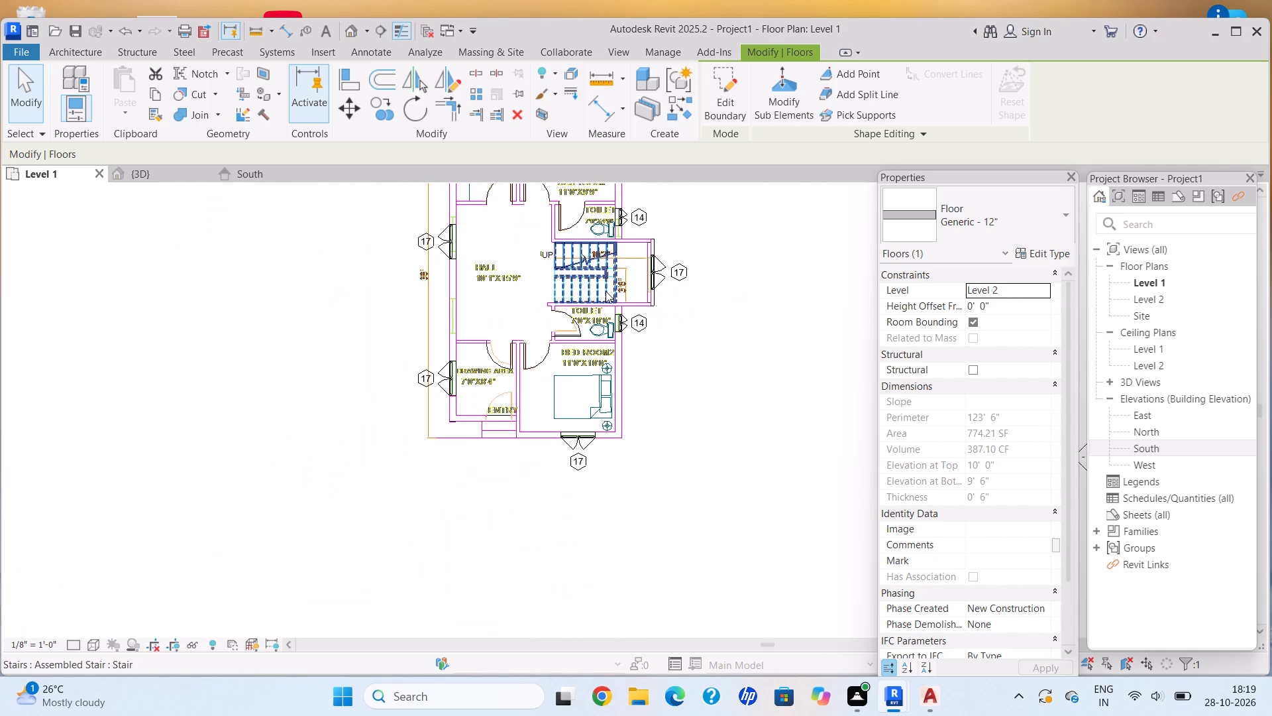
middle_drag(609, 298, 662, 356)
middle_drag(596, 345, 613, 379)
middle_drag(649, 285, 644, 302)
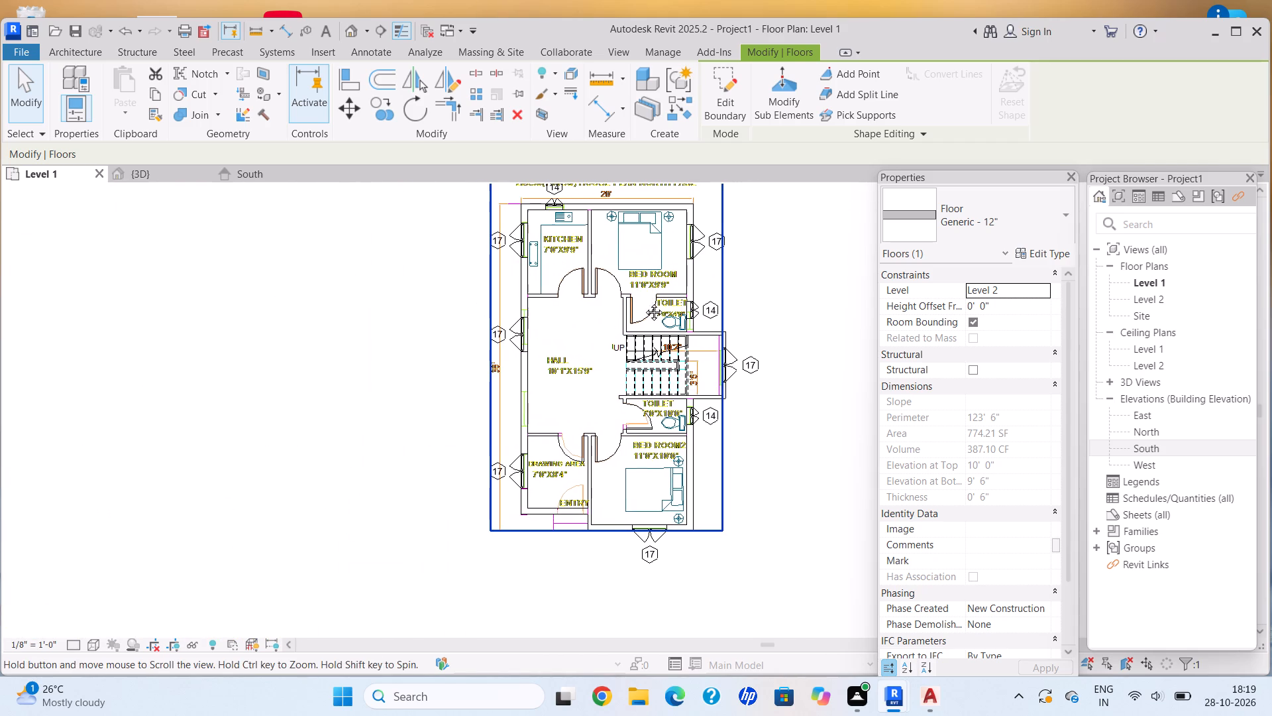
middle_drag(644, 302, 636, 314)
scroll(671, 243, up, 5)
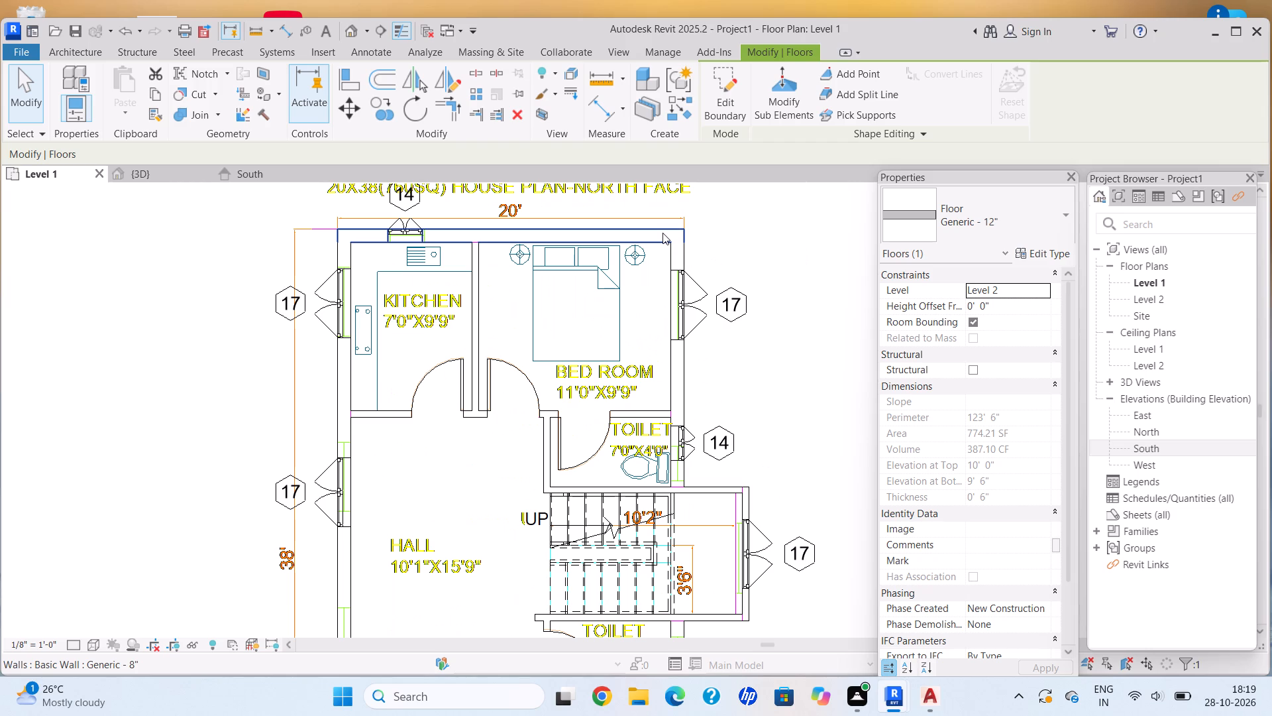
scroll(685, 293, down, 5)
middle_drag(690, 304, 704, 273)
scroll(700, 263, down, 1)
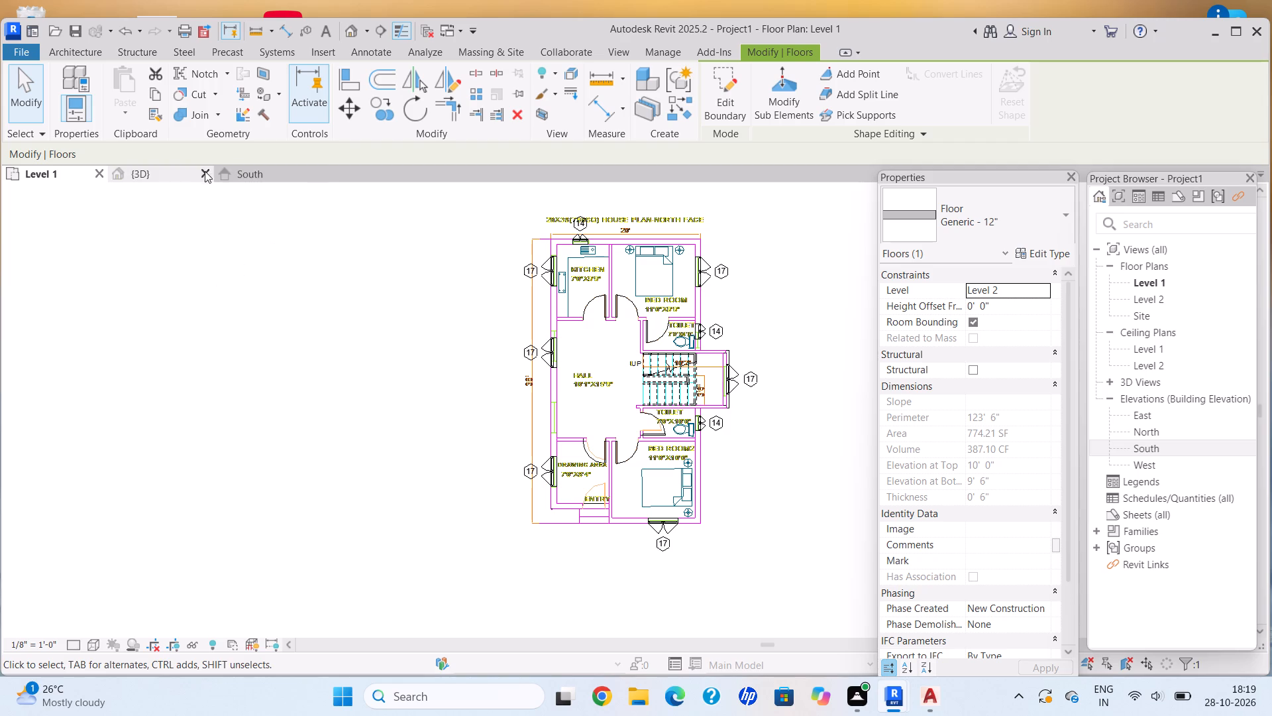
Inspect the Level 2 floor slab's edge at the outer wall corner in the 3D view.
double_click(196, 168)
scroll(617, 329, down, 1)
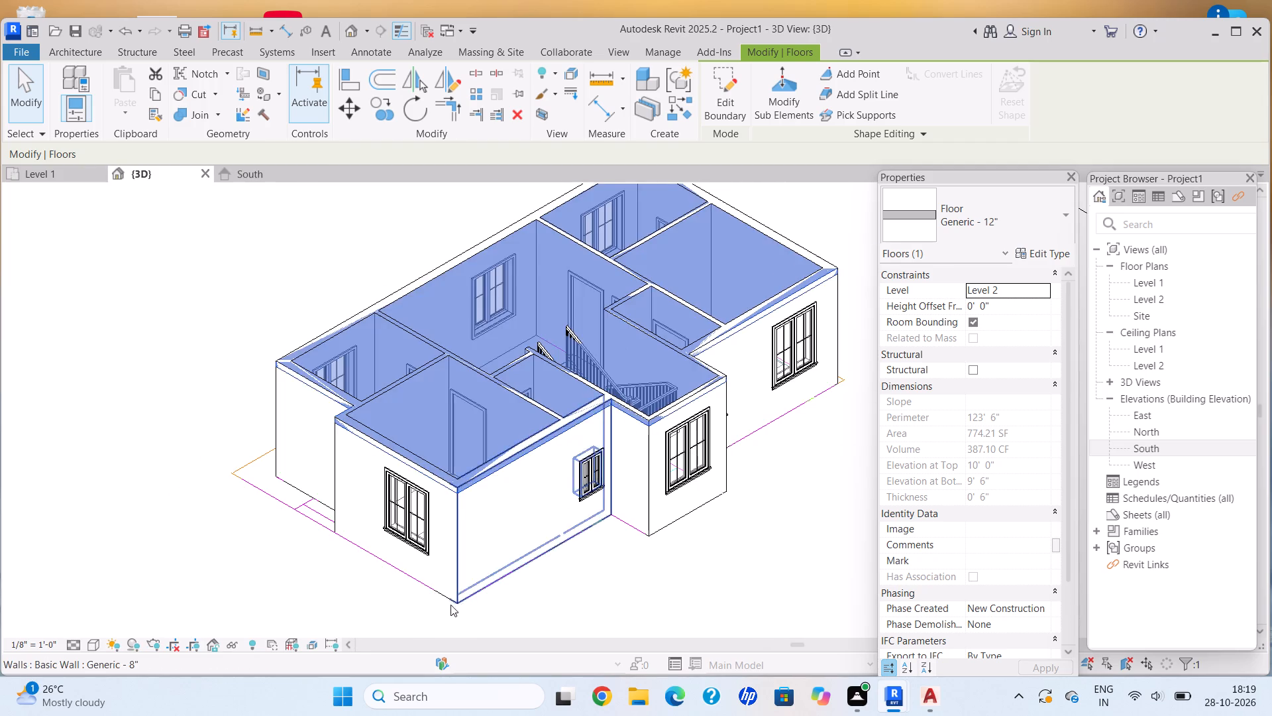
scroll(449, 604, up, 3)
scroll(512, 390, up, 3)
click(510, 439)
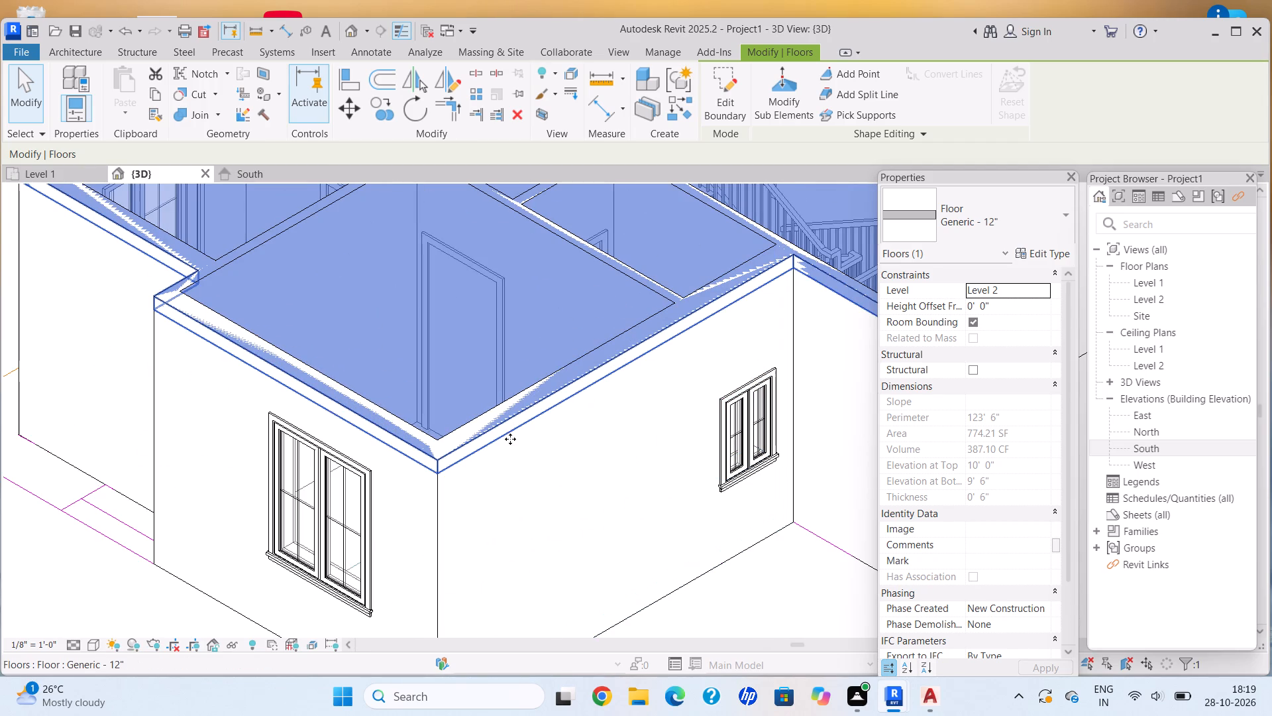
scroll(808, 0, up, 1)
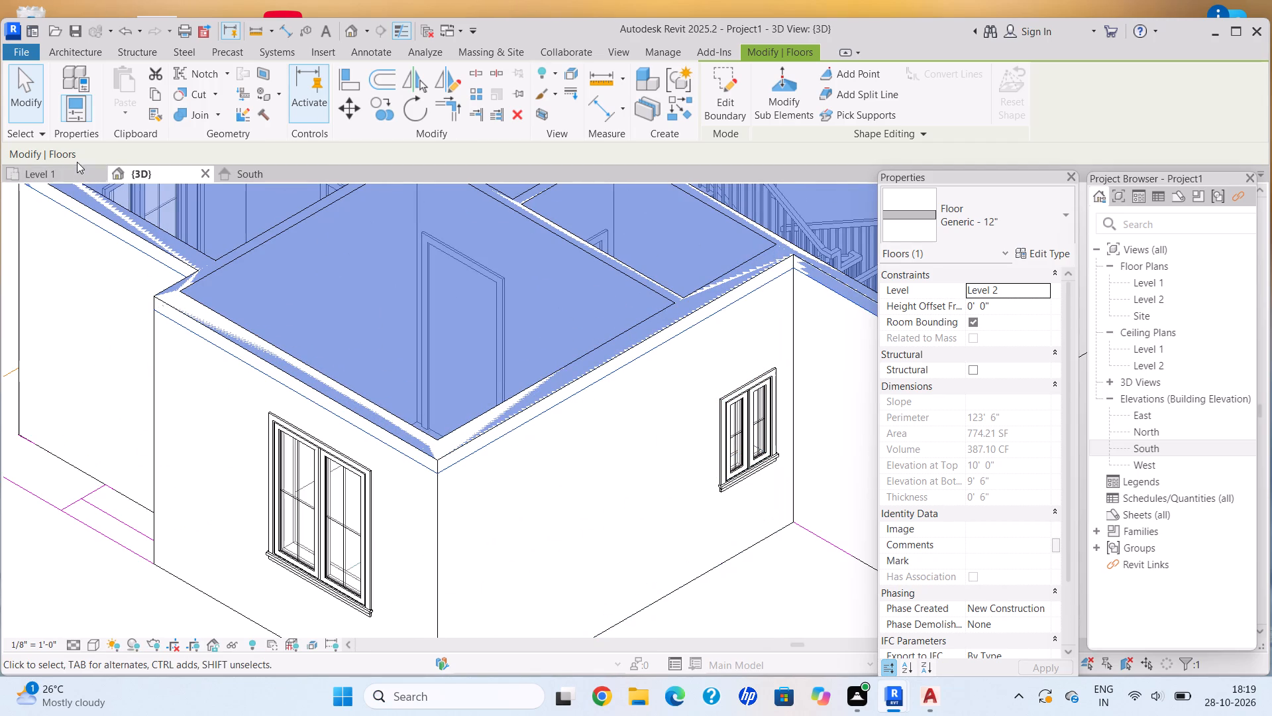
click(81, 170)
middle_click(753, 290)
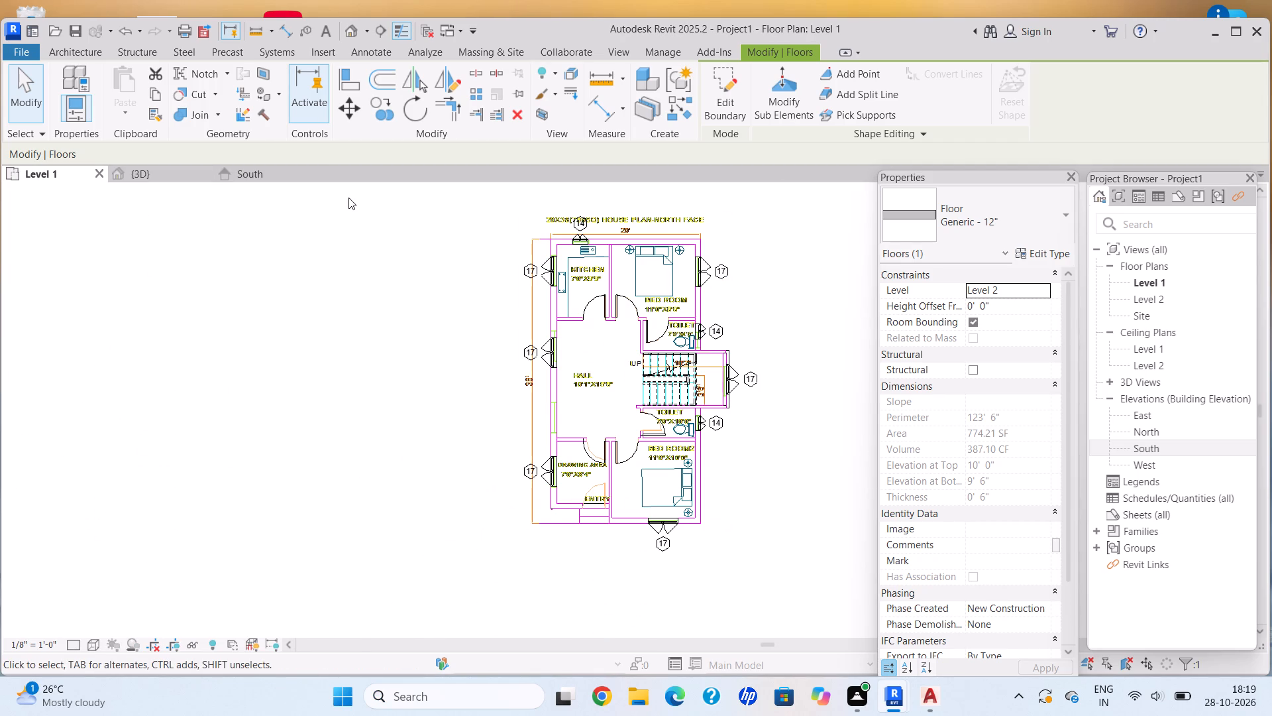
In the South elevation, copy the selected floor slab and paste it aligned to Level 2.
click(264, 170)
scroll(501, 348, up, 2)
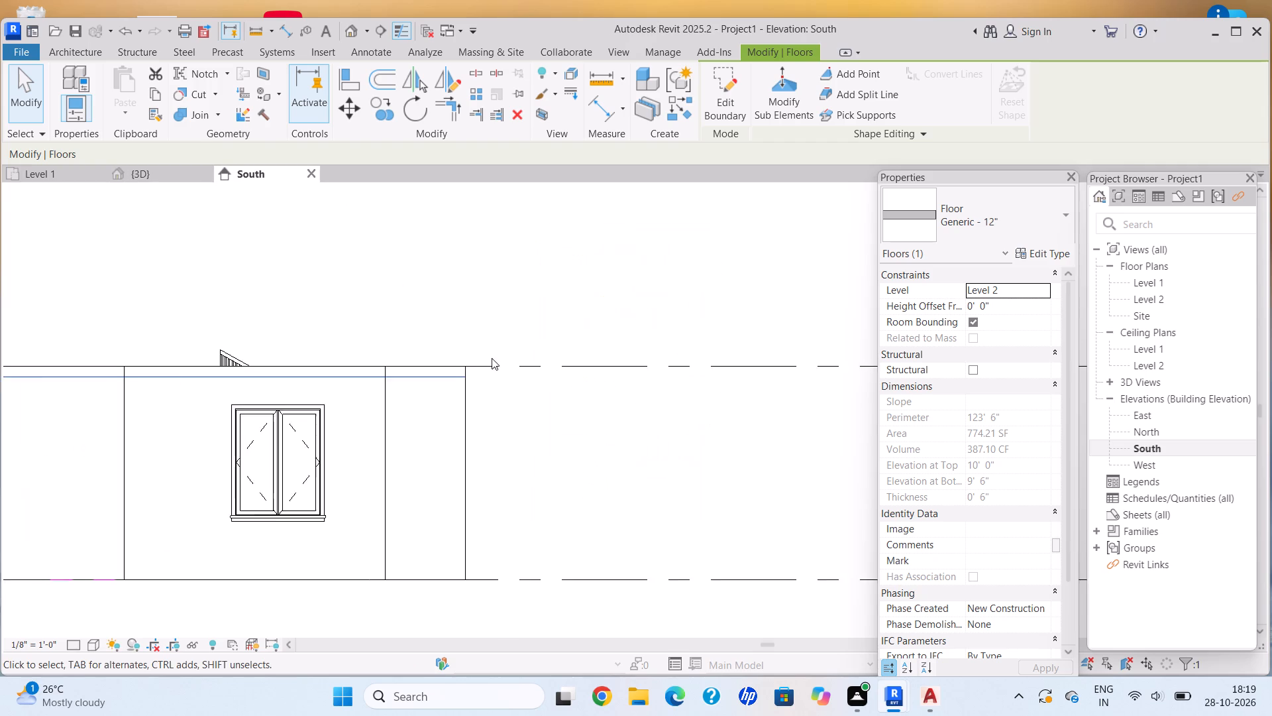
scroll(492, 358, up, 2)
click(452, 386)
scroll(452, 386, down, 5)
middle_drag(452, 386, 579, 481)
scroll(594, 464, down, 2)
middle_drag(594, 464, 413, 400)
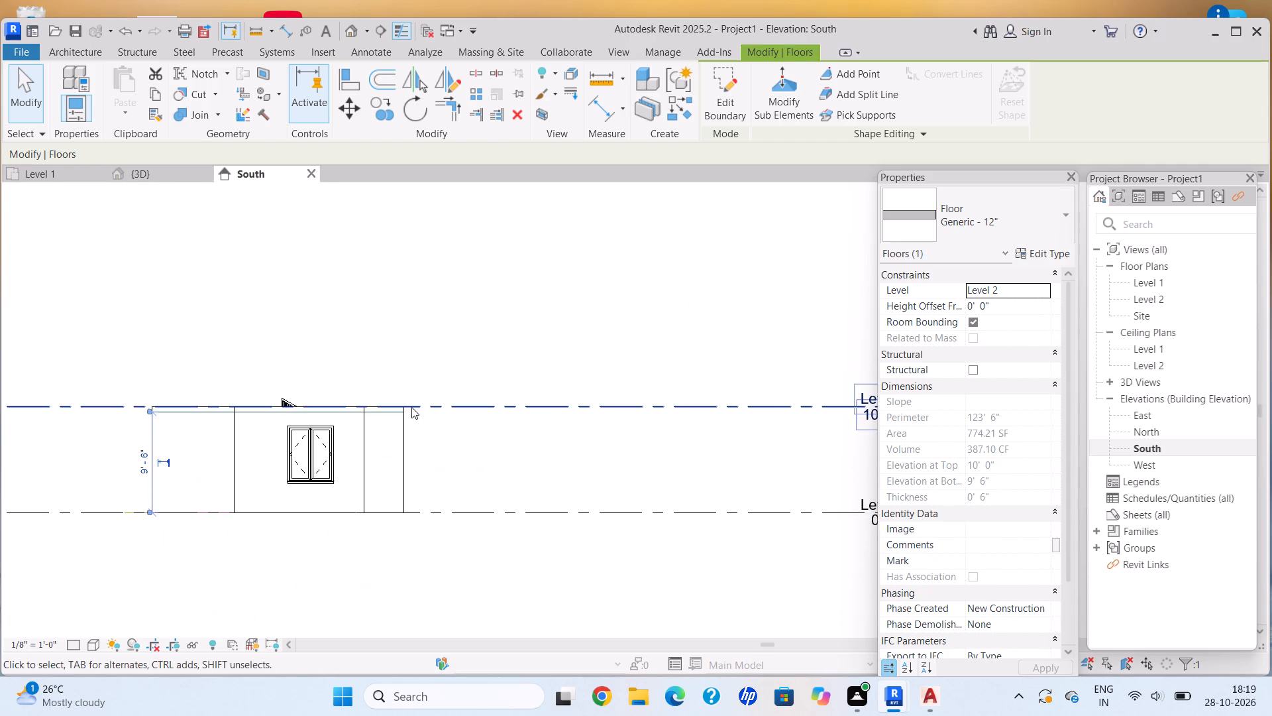
click(386, 413)
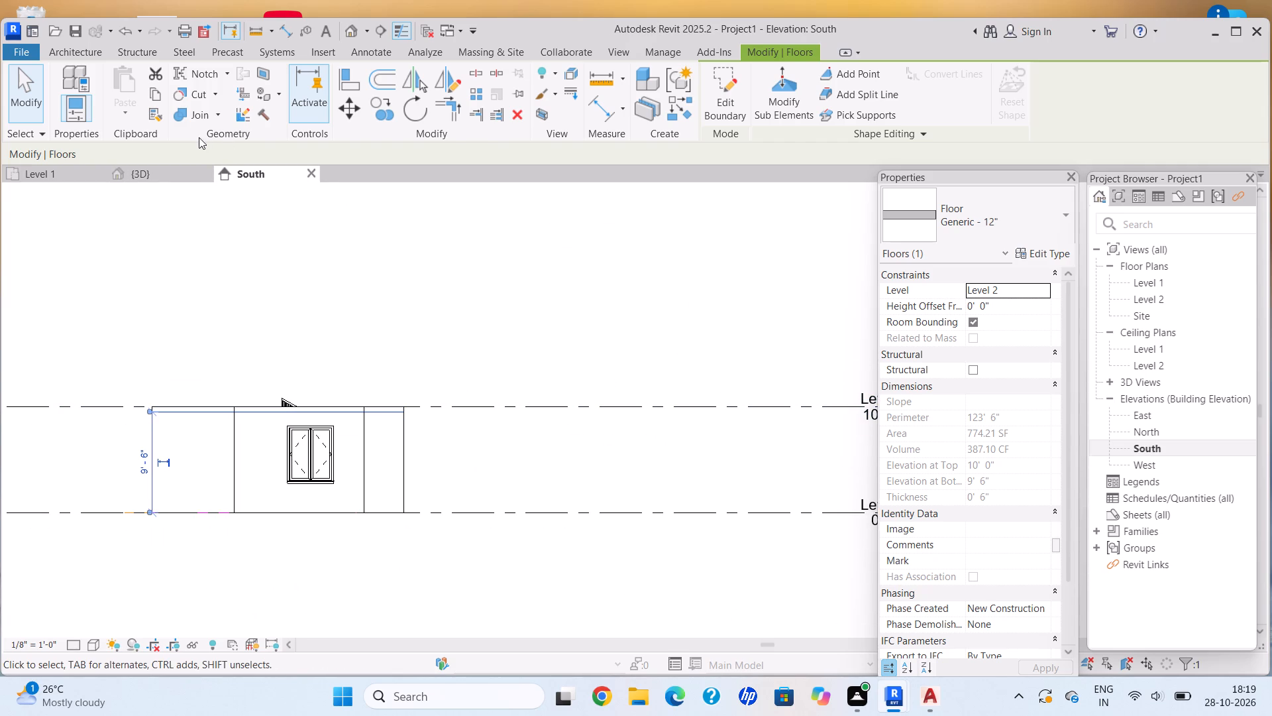
click(162, 90)
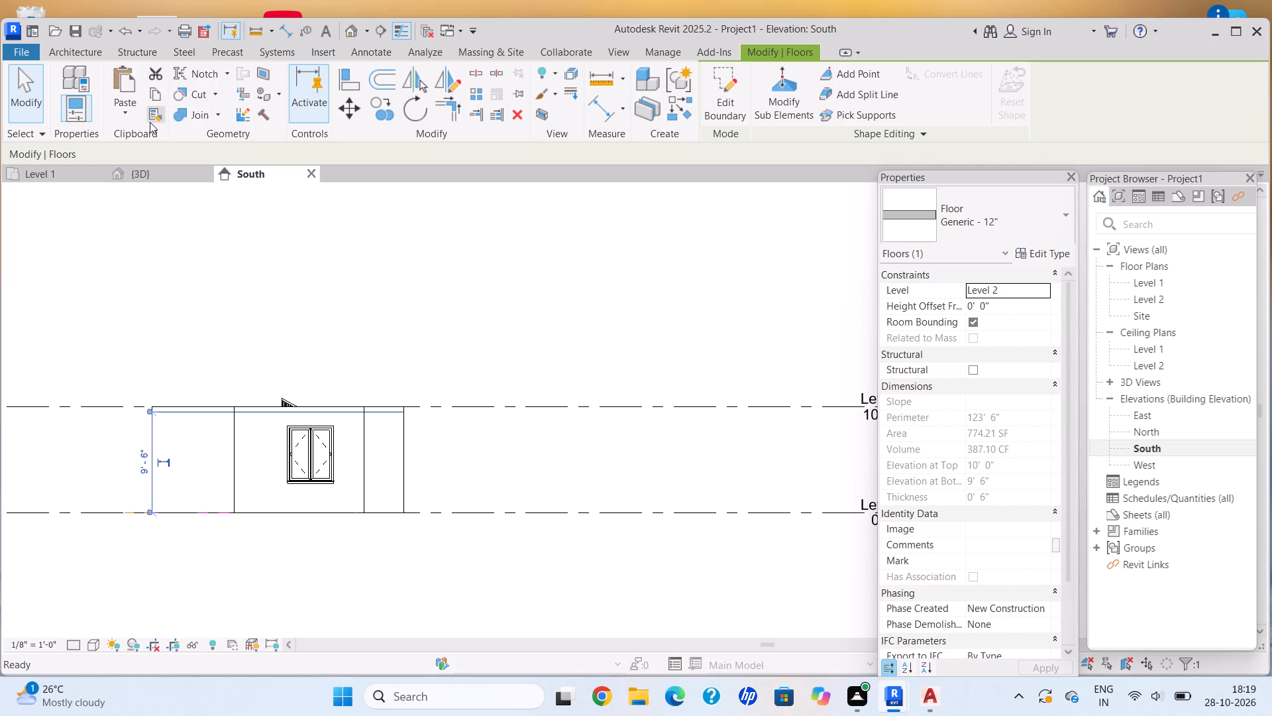
click(125, 117)
click(195, 166)
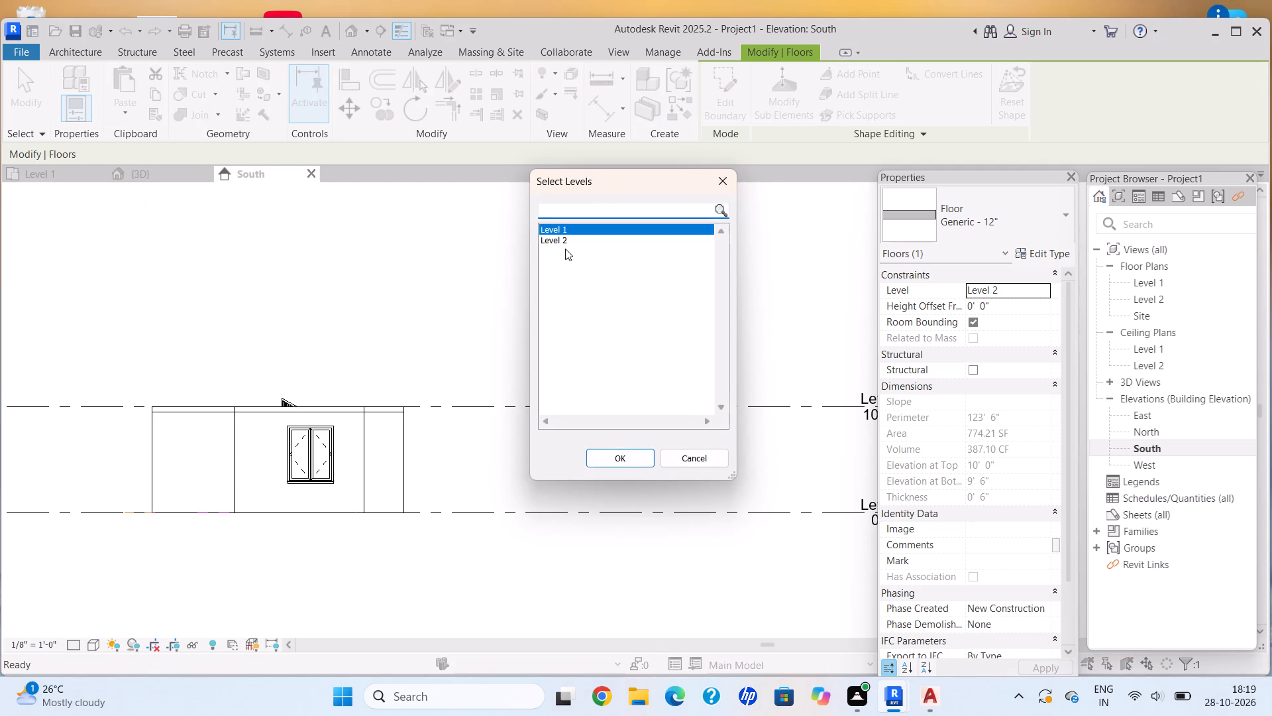
click(566, 240)
click(621, 454)
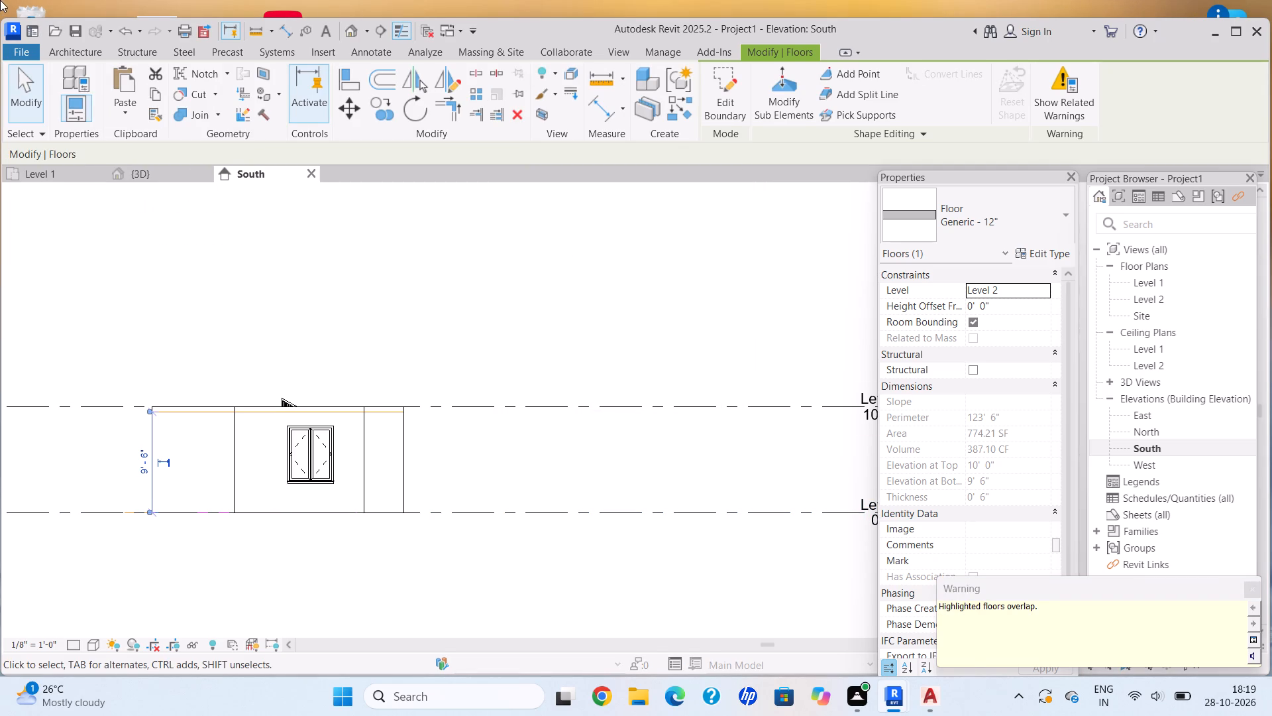
Inspect the pasted floor slab over the walls and staircase in the 3D view.
click(134, 168)
scroll(643, 519, down, 3)
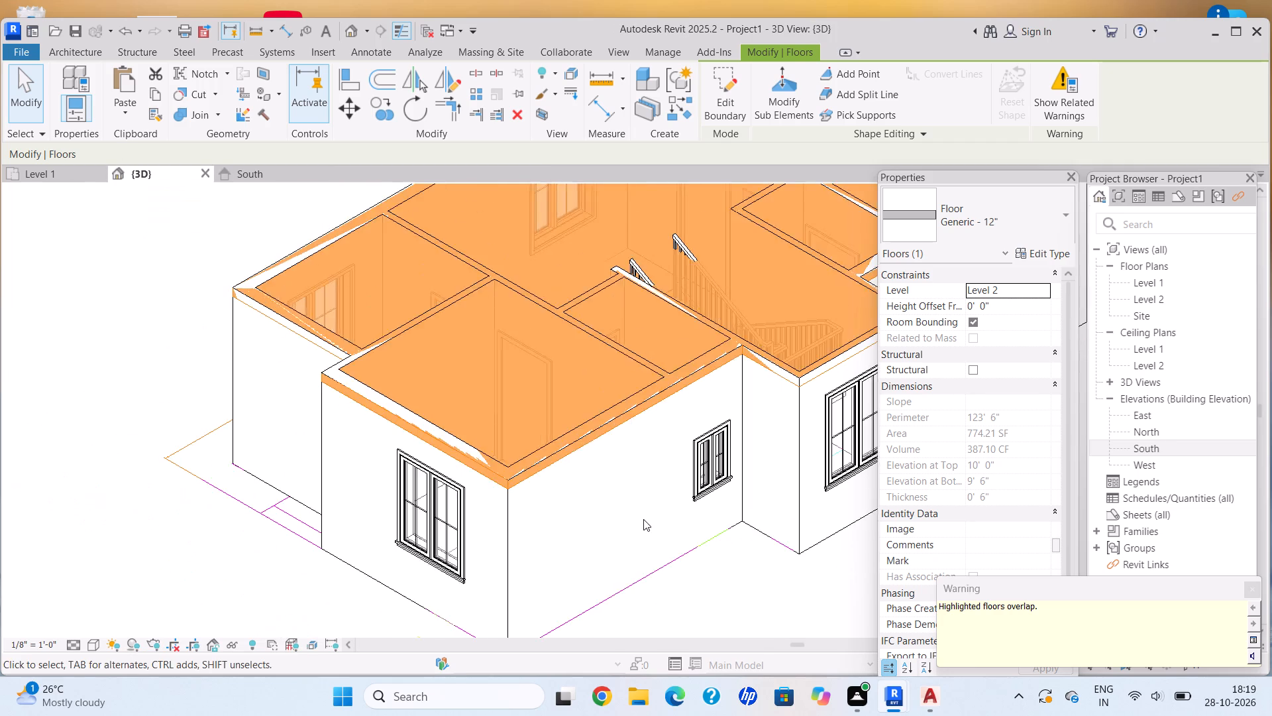
middle_drag(643, 519, 644, 537)
scroll(649, 472, up, 1)
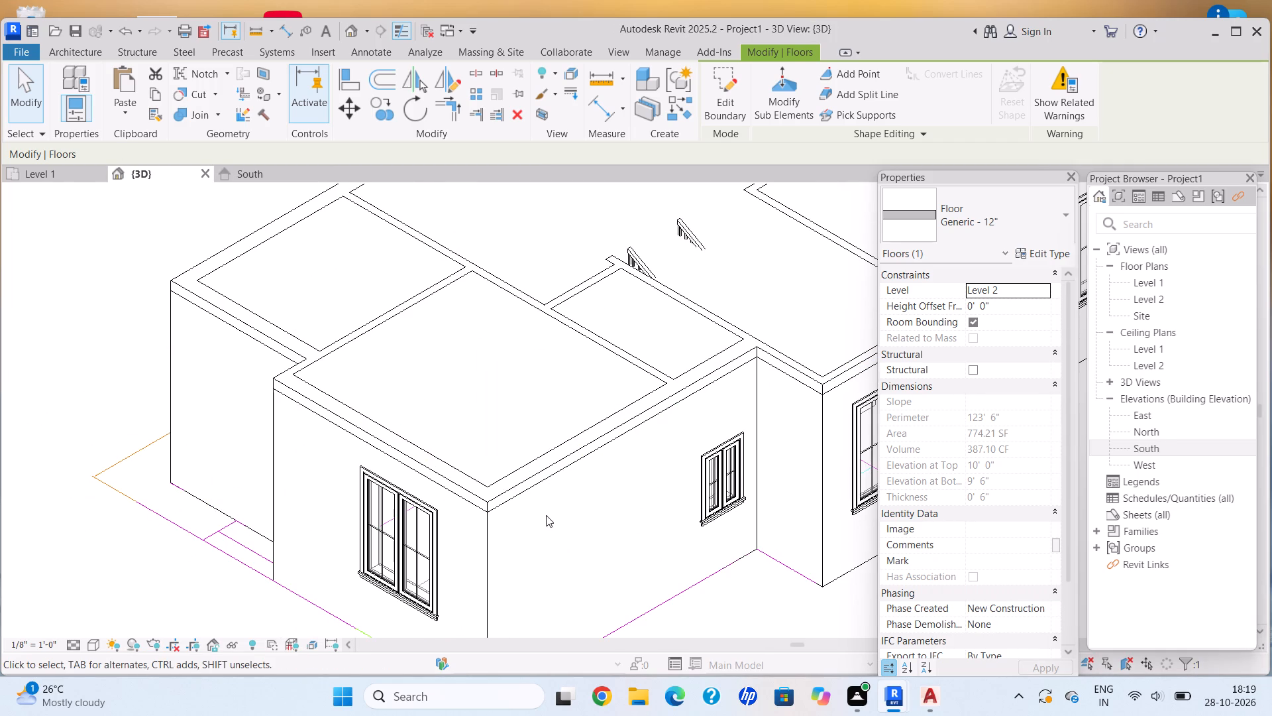
scroll(513, 498, up, 6)
click(513, 498)
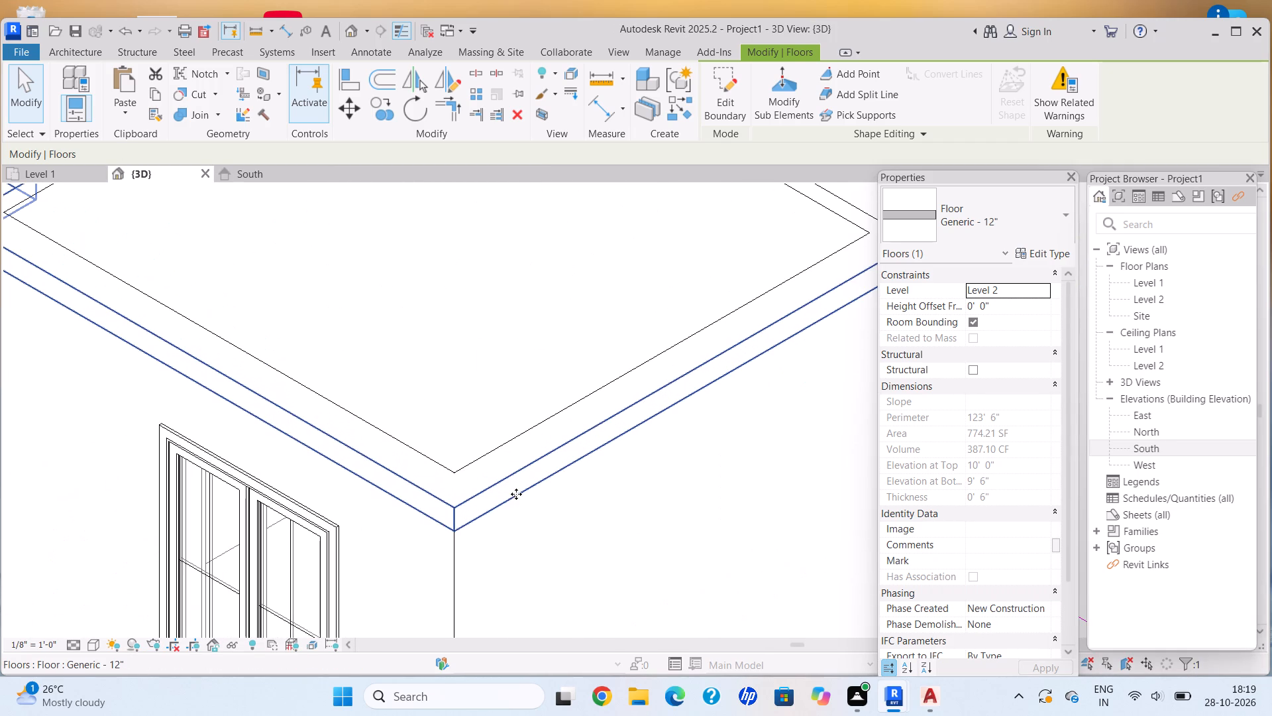
scroll(516, 493, down, 7)
scroll(699, 340, down, 5)
middle_drag(672, 361, 624, 383)
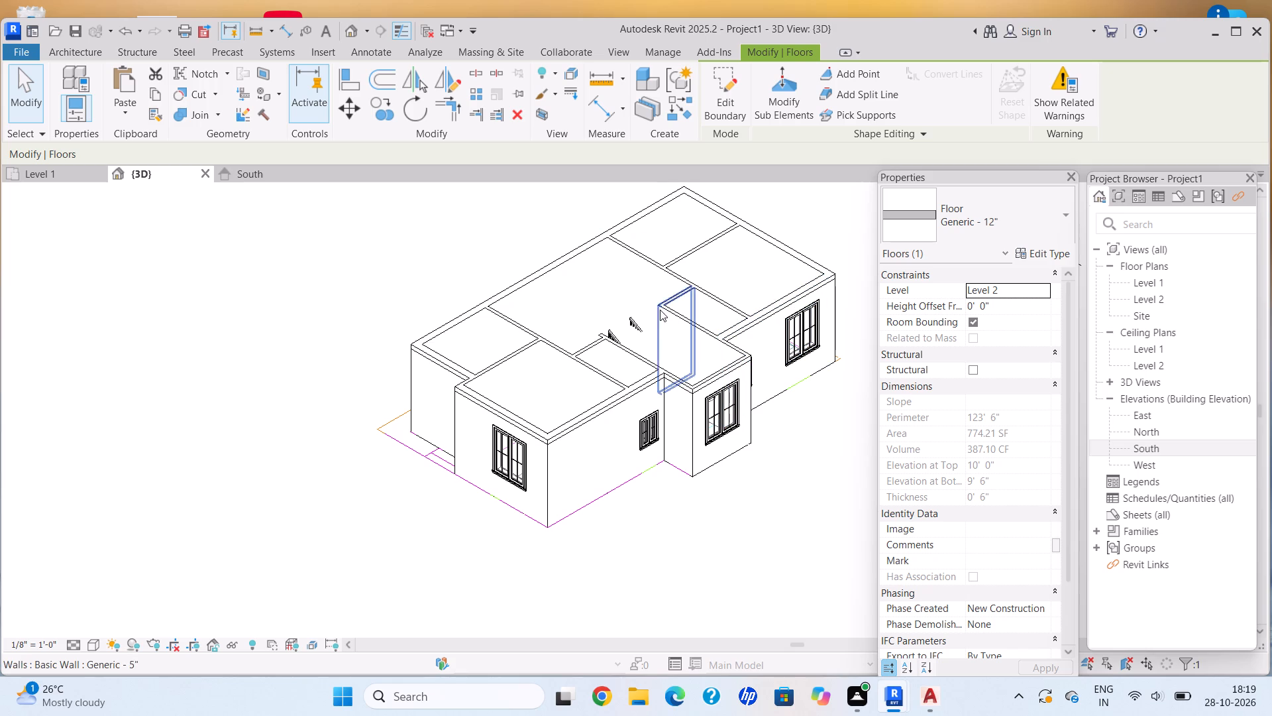
scroll(598, 347, down, 1)
scroll(706, 394, up, 3)
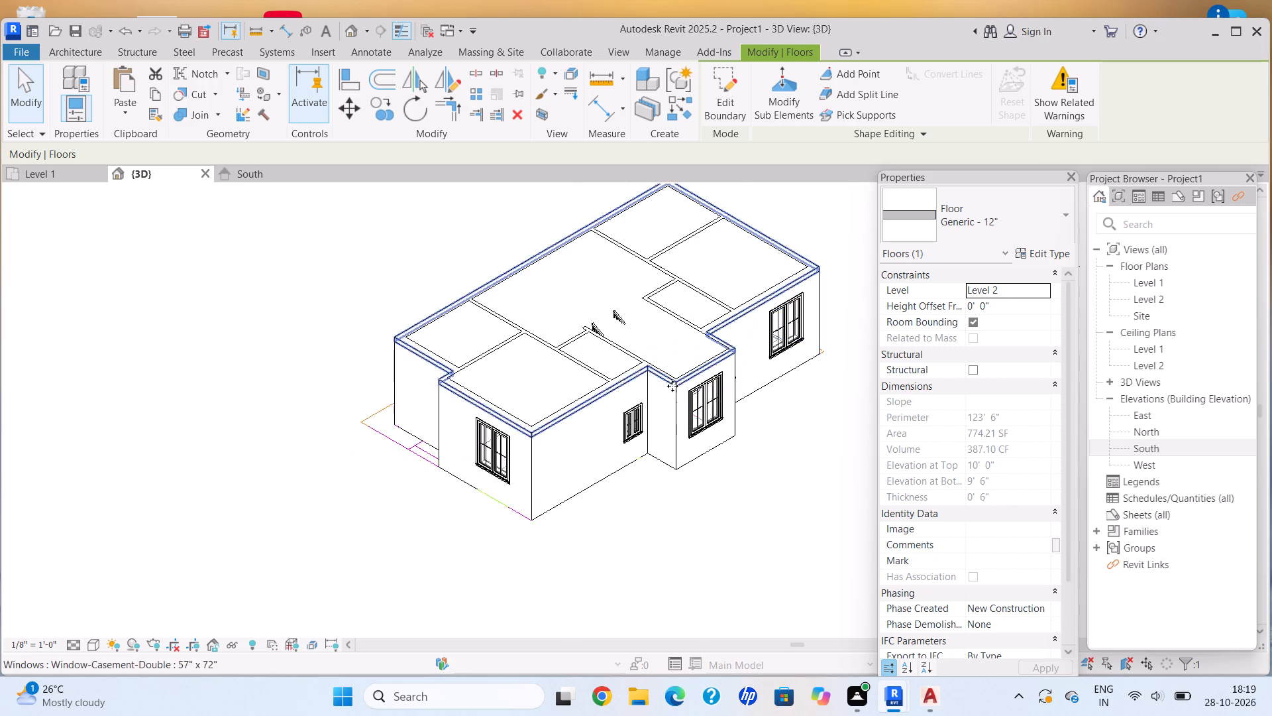
scroll(672, 386, up, 4)
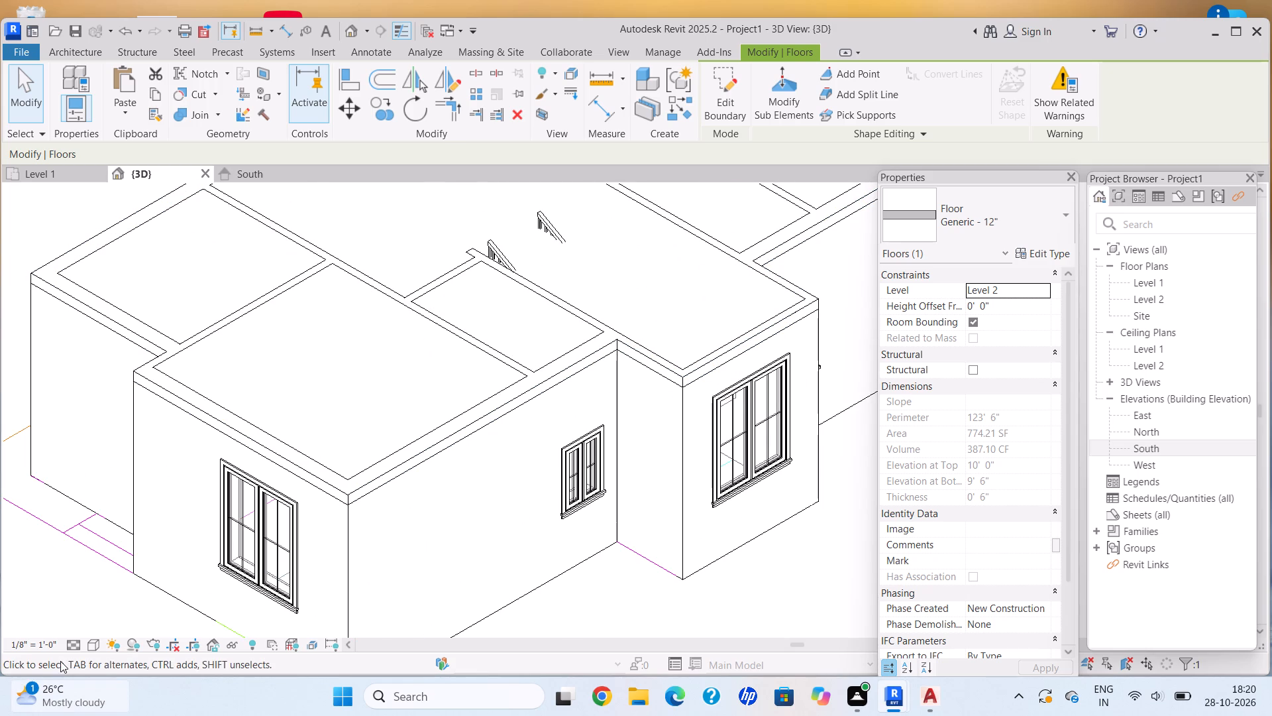
Set the 3D view's visual style to Shaded and view the whole house.
click(99, 644)
click(154, 572)
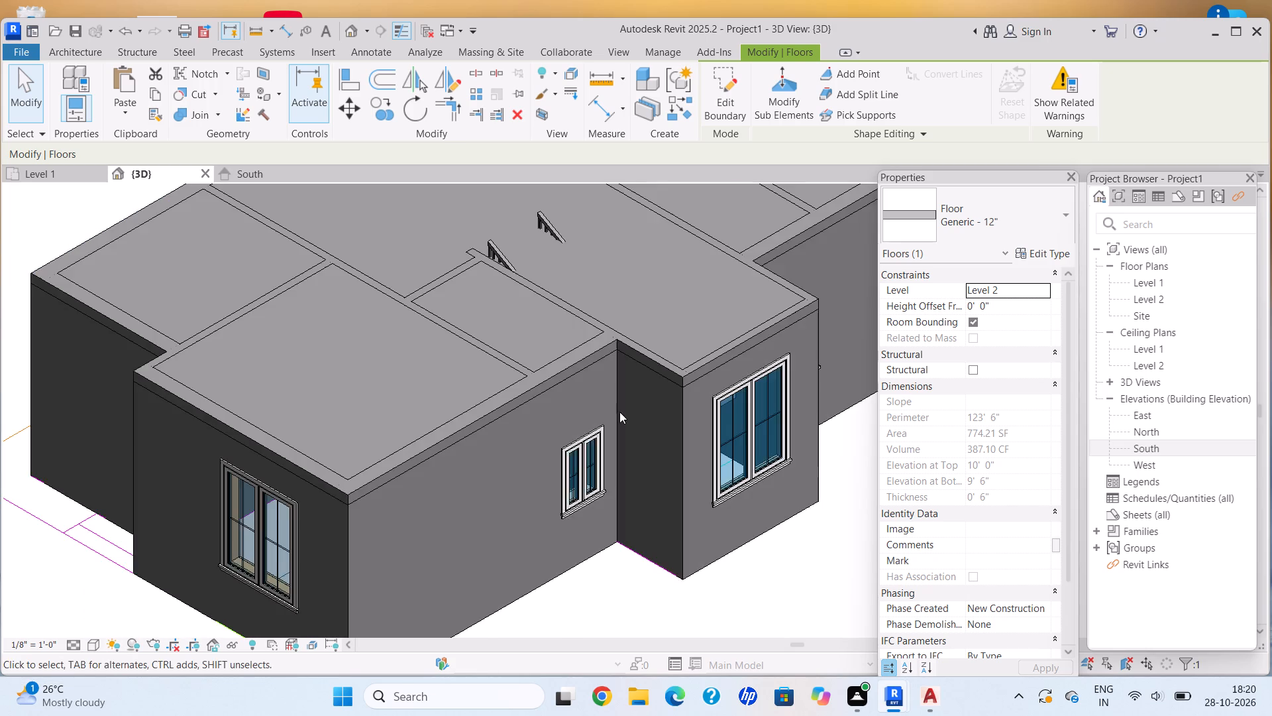
scroll(622, 410, up, 1)
scroll(600, 443, down, 8)
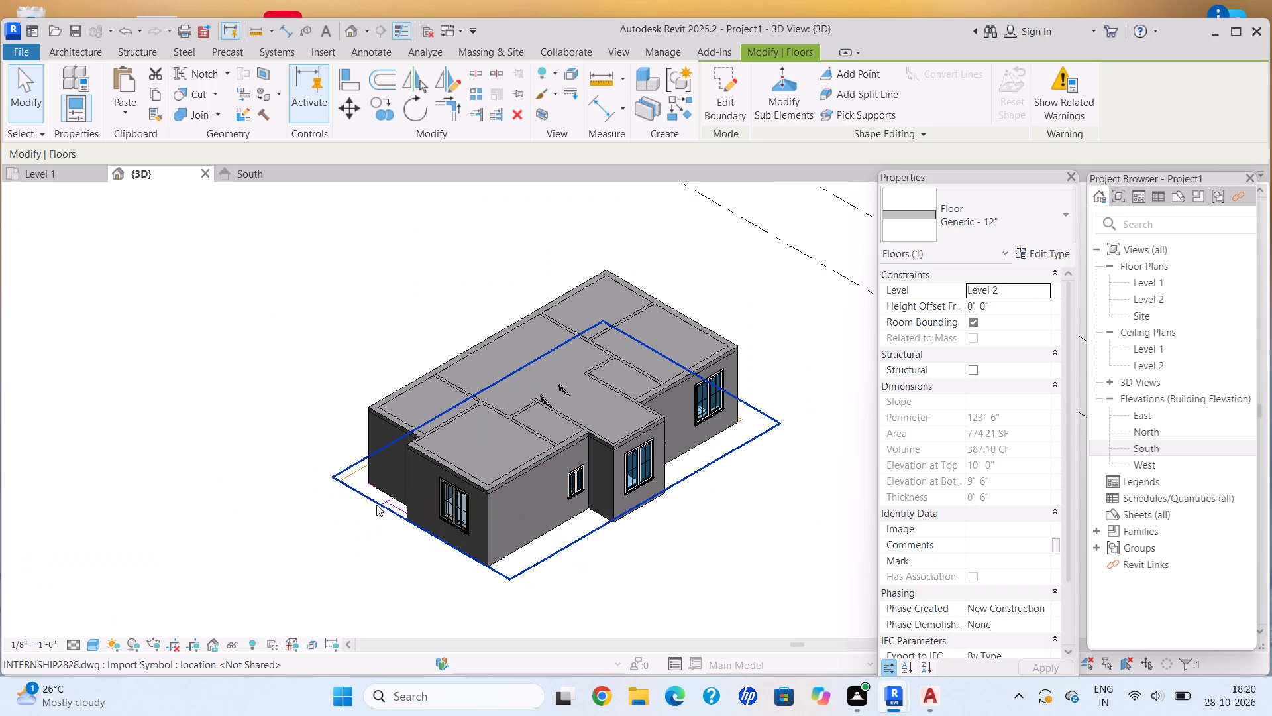
middle_drag(376, 505, 352, 489)
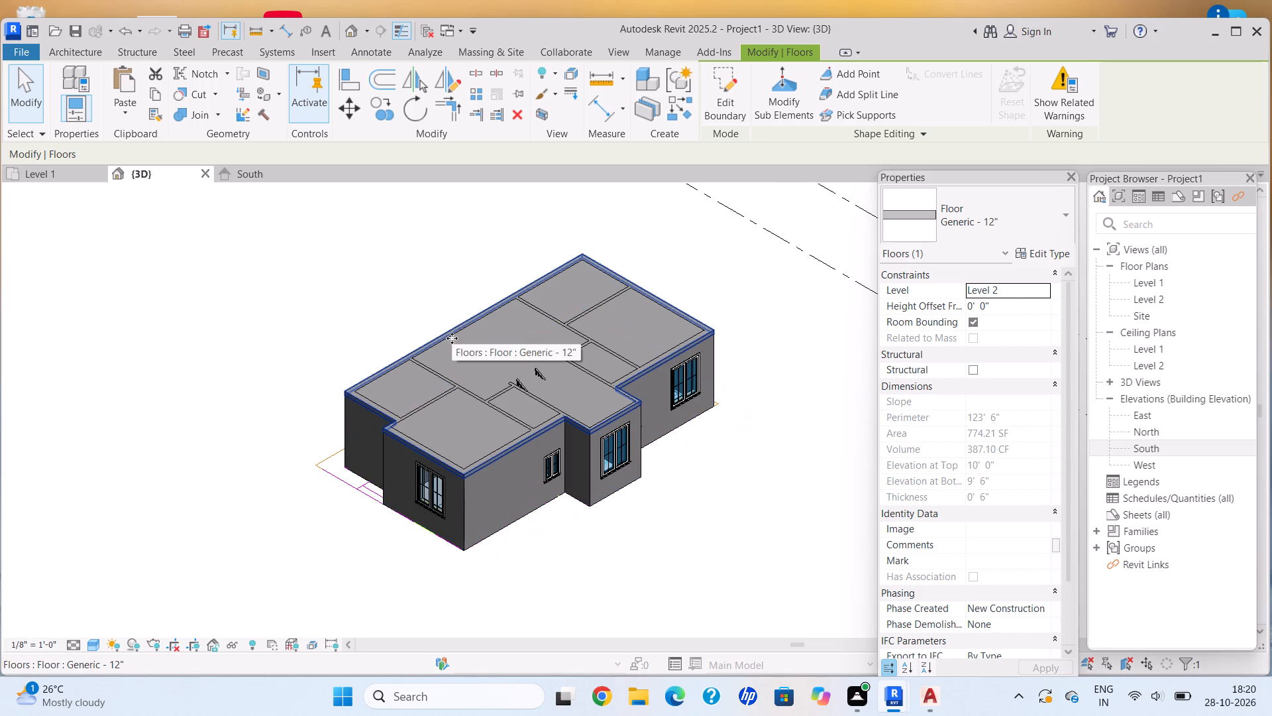
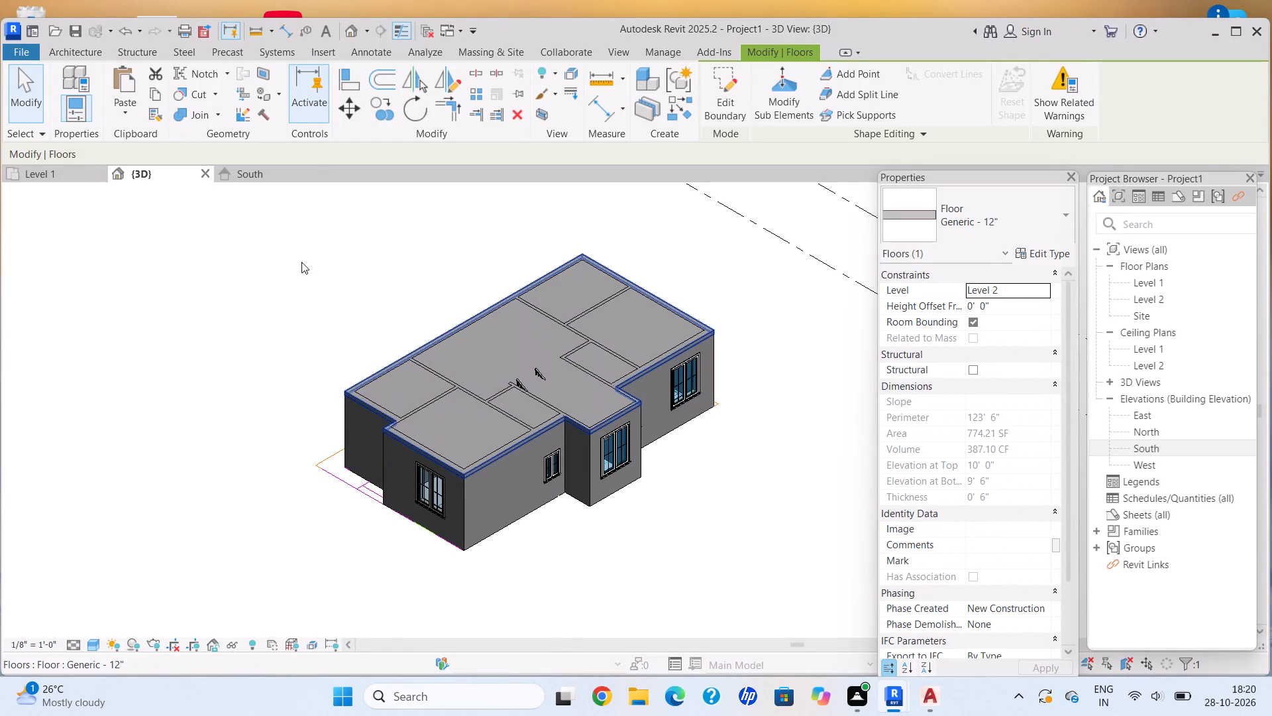
Start a railing path in the Level 1 plan and draw its first line along the outer face of the top kitchen and bedroom wall.
click(91, 54)
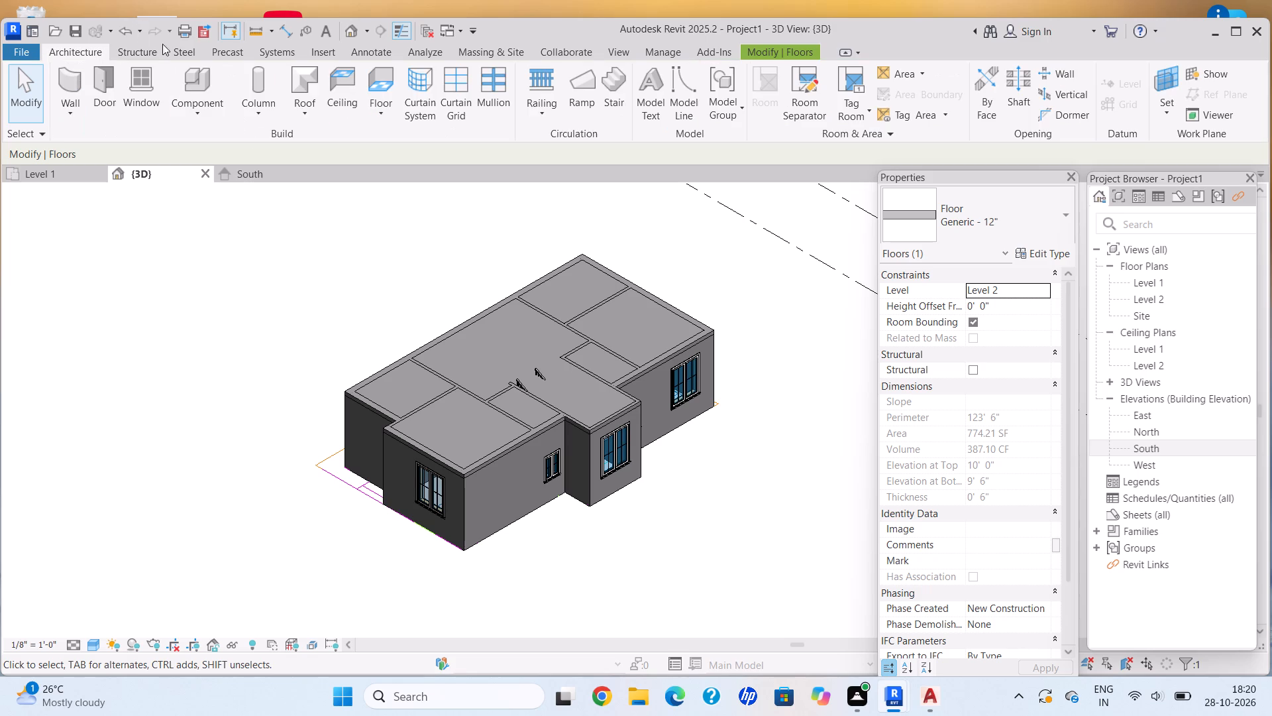
click(549, 96)
click(564, 142)
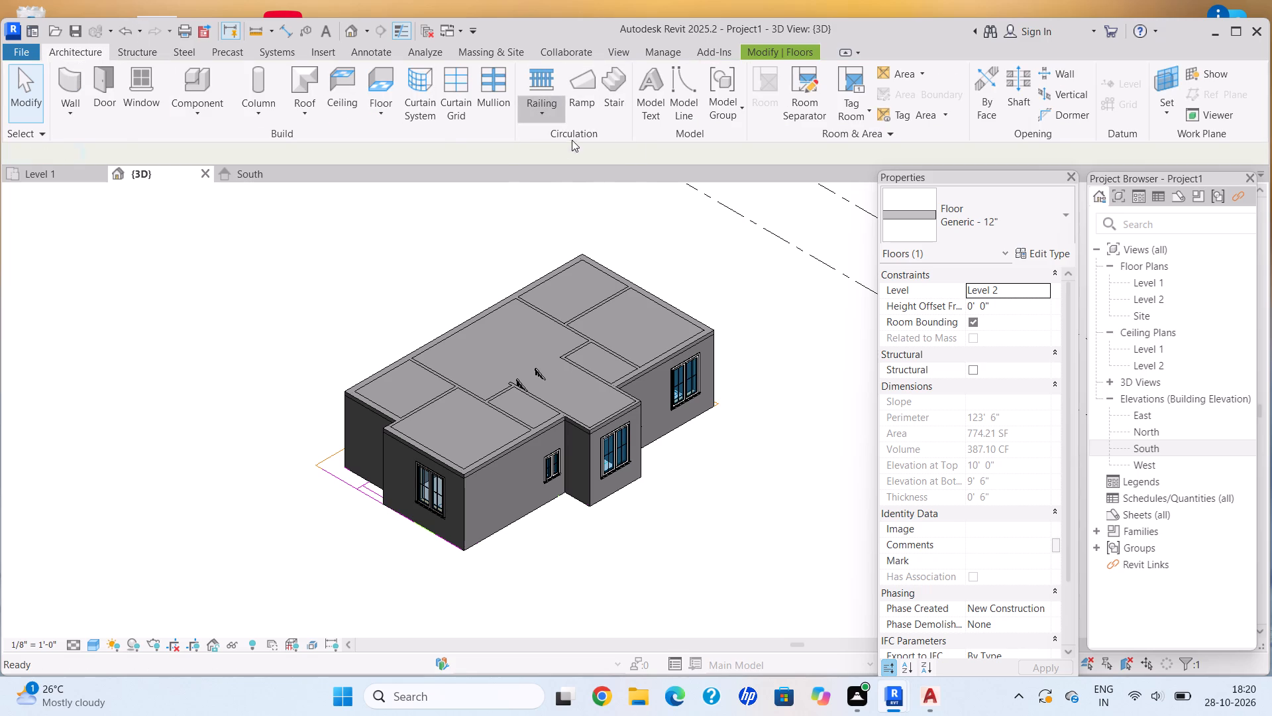
click(861, 113)
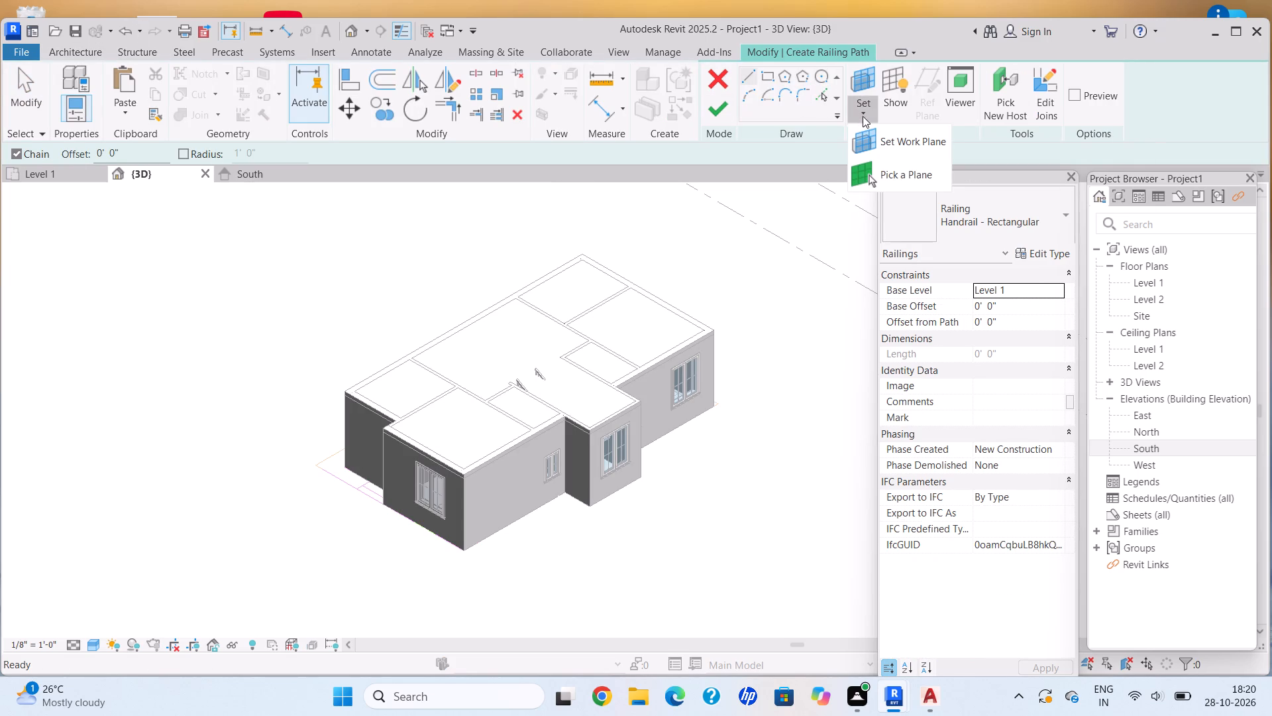
click(744, 72)
click(746, 77)
middle_drag(684, 253, 647, 255)
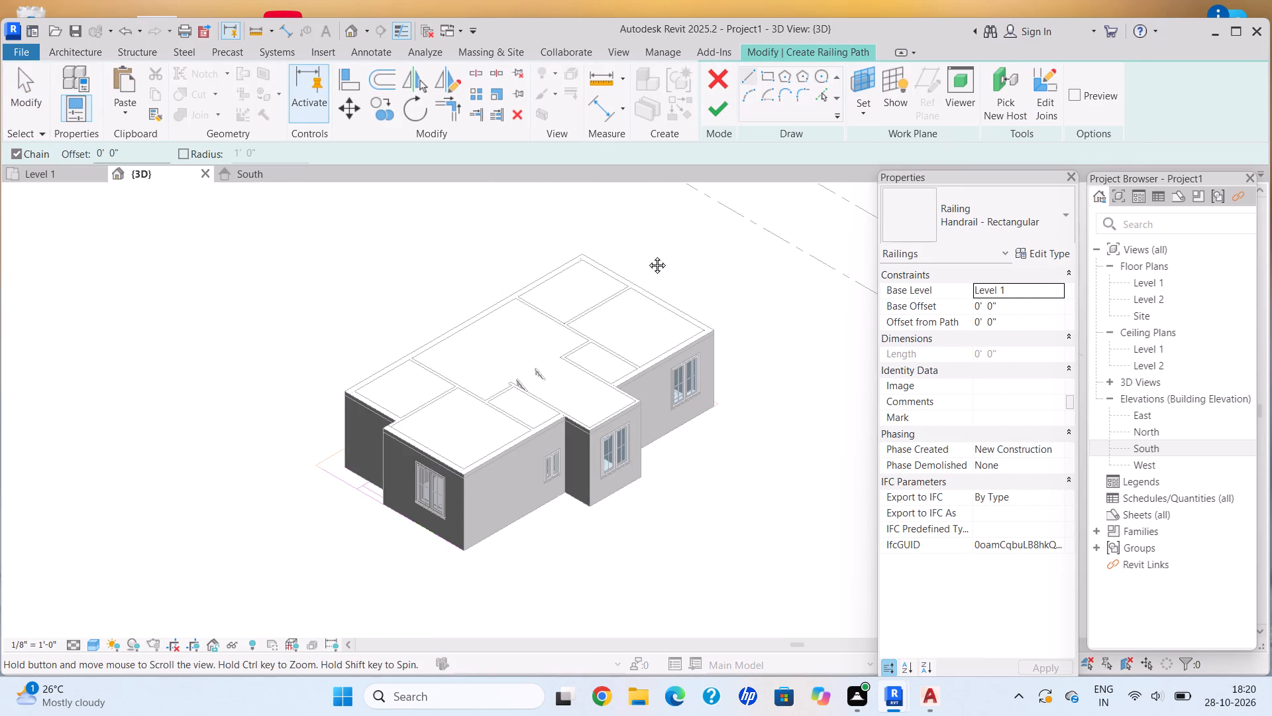
middle_drag(647, 255, 544, 252)
click(44, 172)
scroll(375, 316, down, 5)
middle_drag(439, 298, 380, 309)
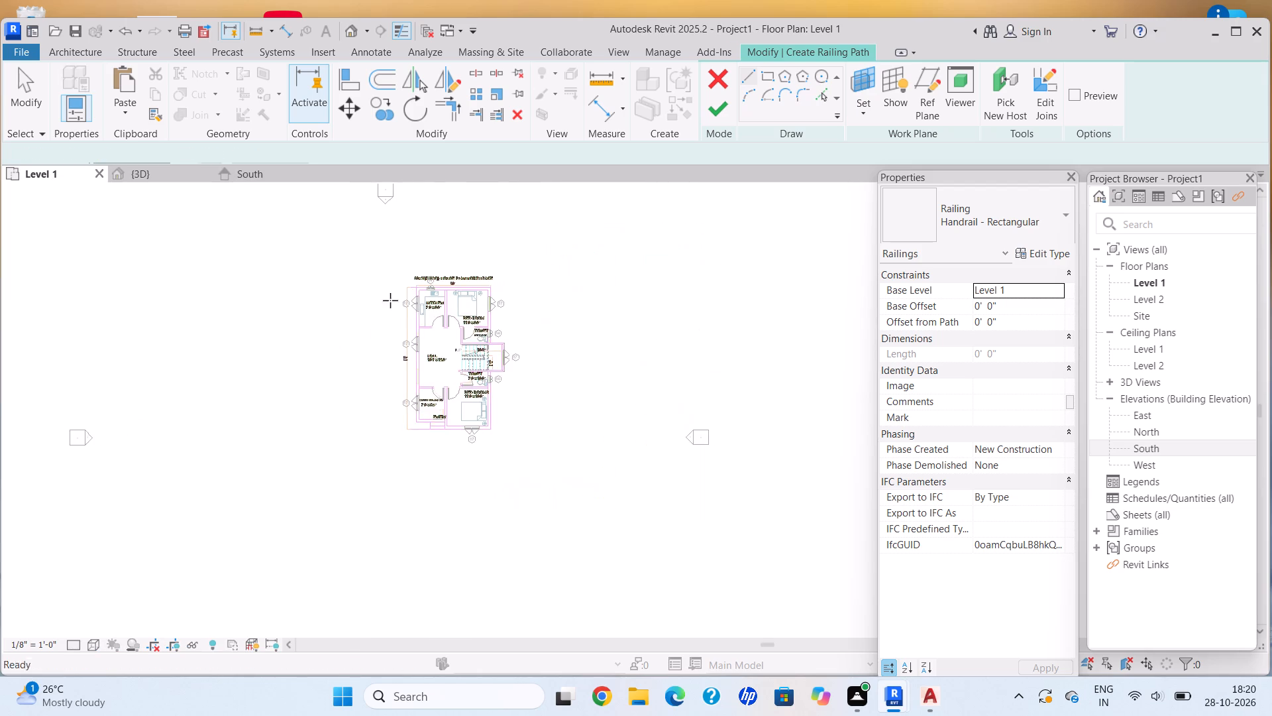
scroll(406, 300, up, 17)
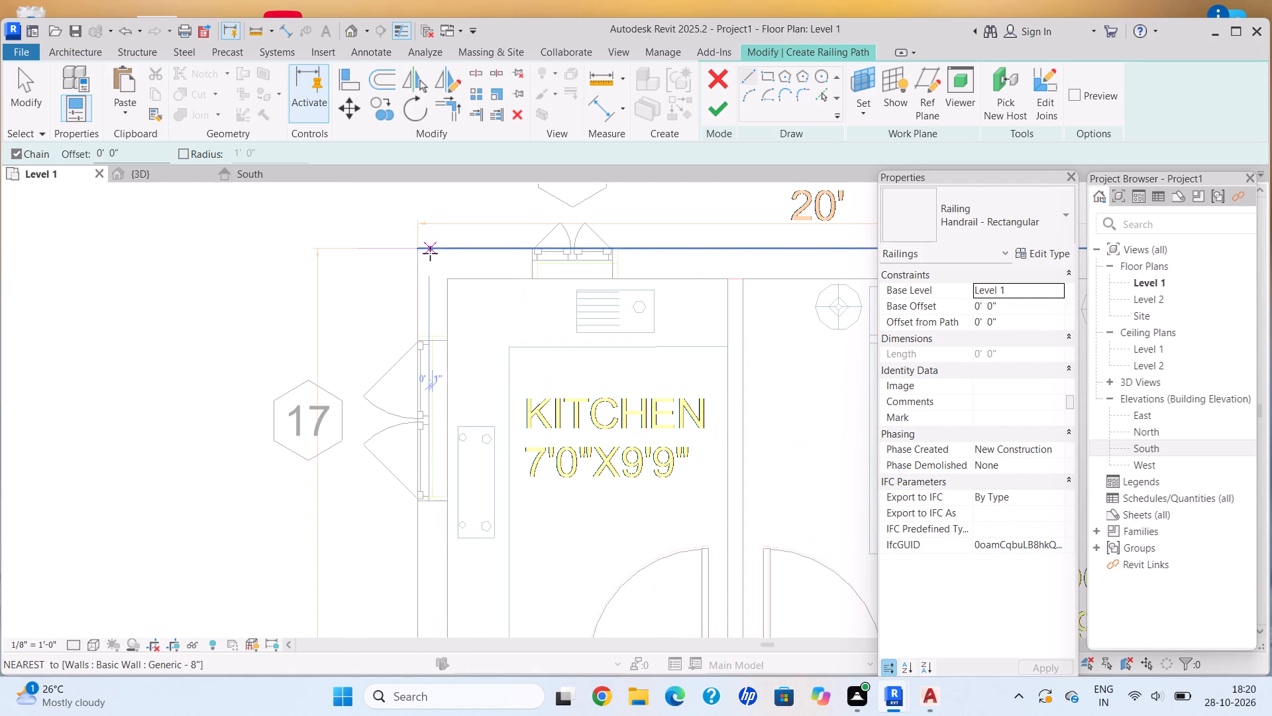
click(413, 251)
middle_drag(590, 256, 333, 263)
scroll(406, 257, down, 3)
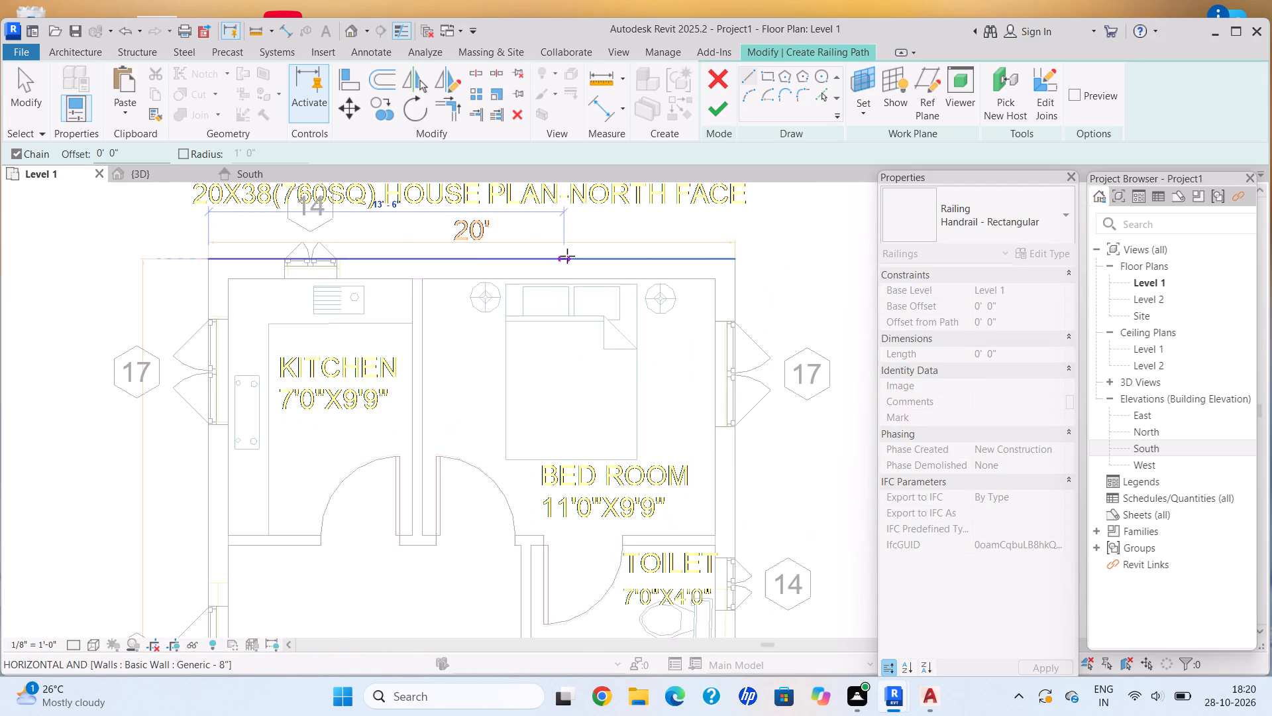
click(731, 259)
Continue the railing path along the right outer wall past the toilet and around the projecting staircase bay back to the main wall.
scroll(729, 354, down, 5)
middle_drag(730, 353, 690, 215)
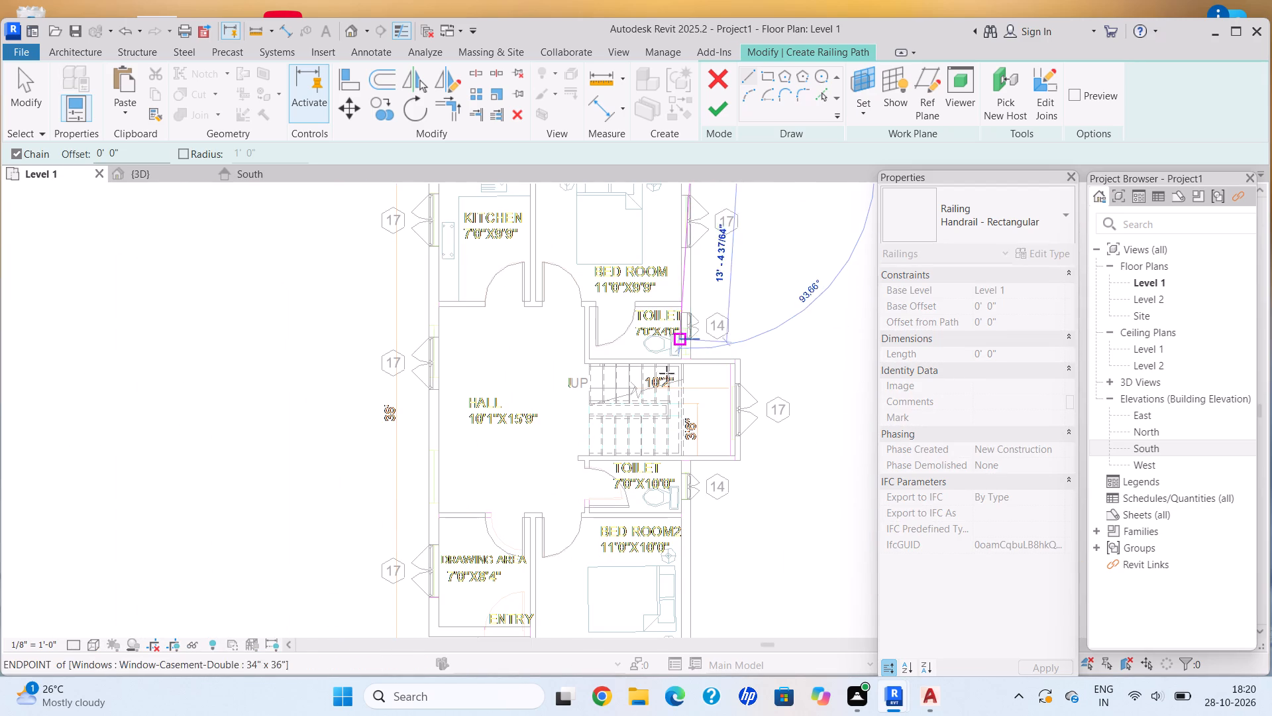
scroll(678, 363, up, 9)
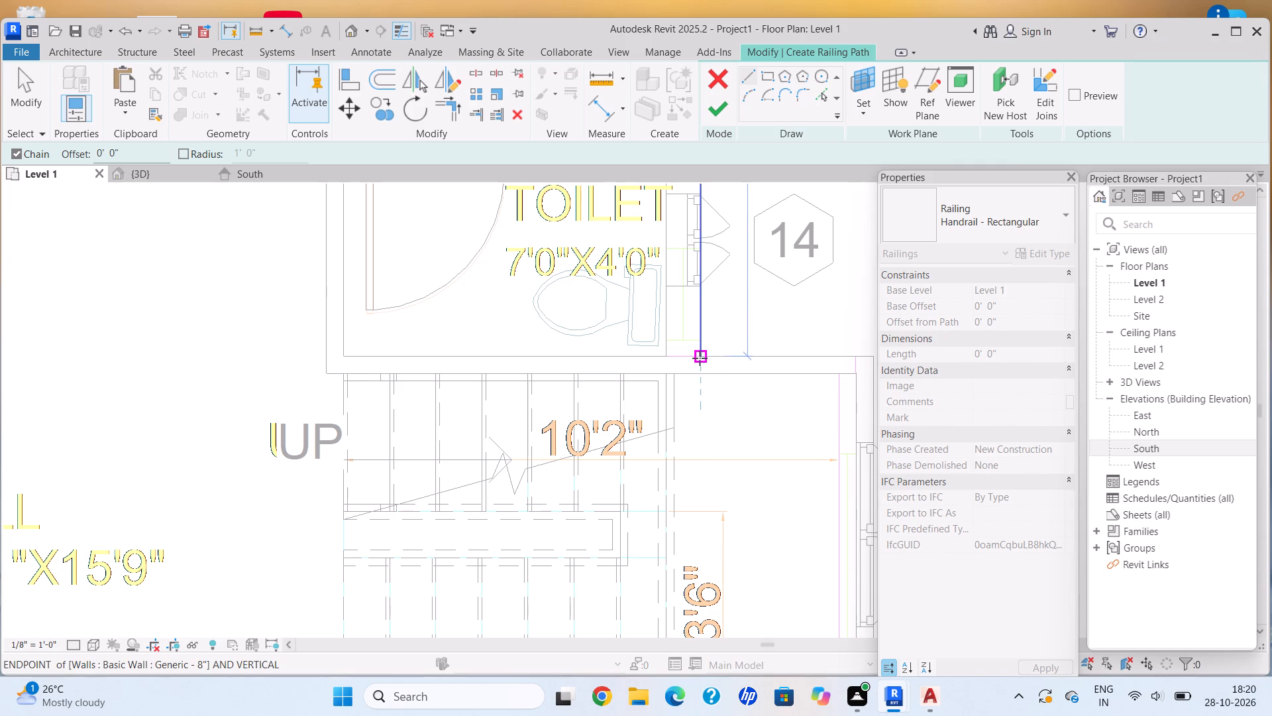
click(700, 353)
middle_drag(748, 363, 557, 323)
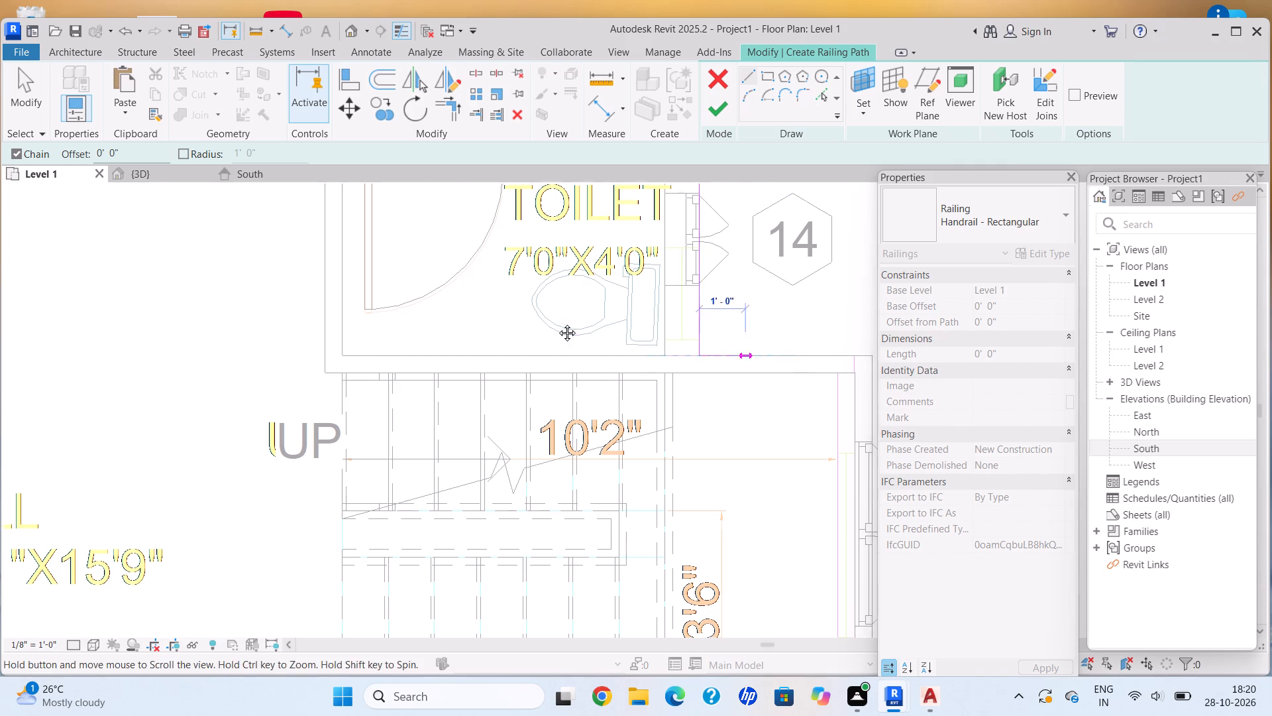
middle_drag(557, 323, 389, 312)
scroll(417, 314, down, 4)
click(456, 308)
middle_drag(434, 439, 437, 432)
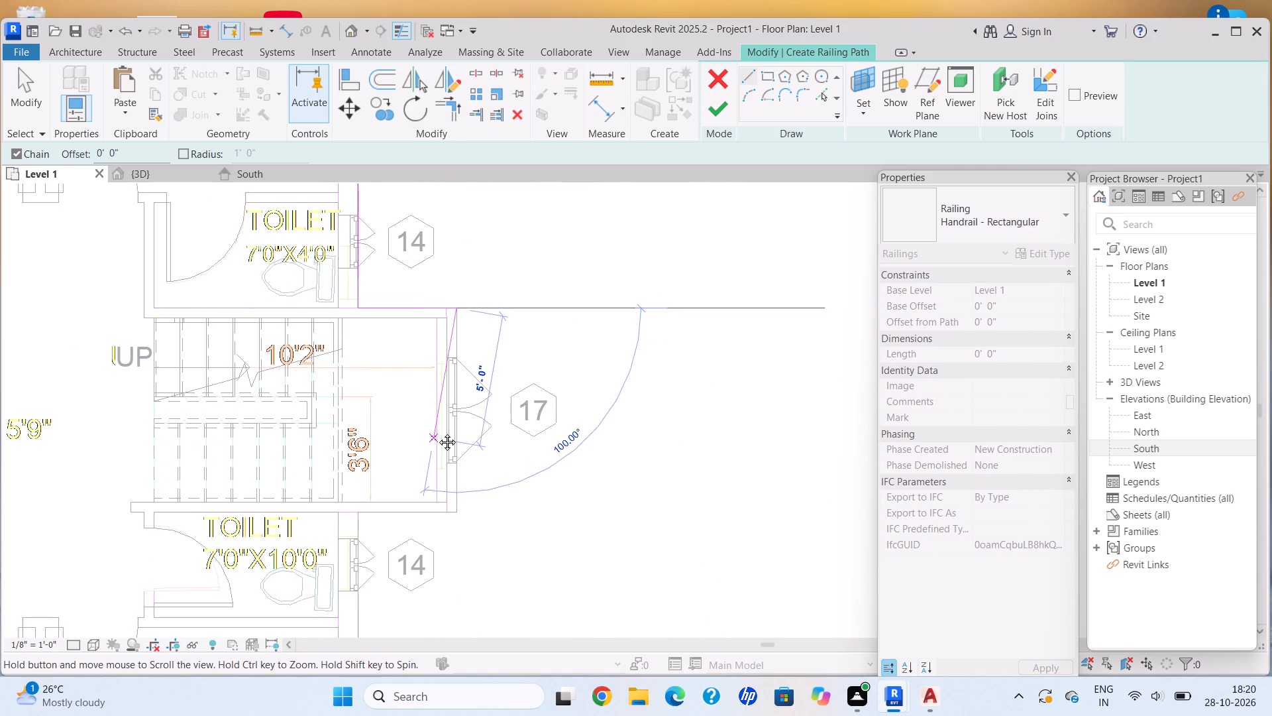
middle_drag(437, 432, 598, 318)
scroll(610, 368, up, 6)
click(634, 422)
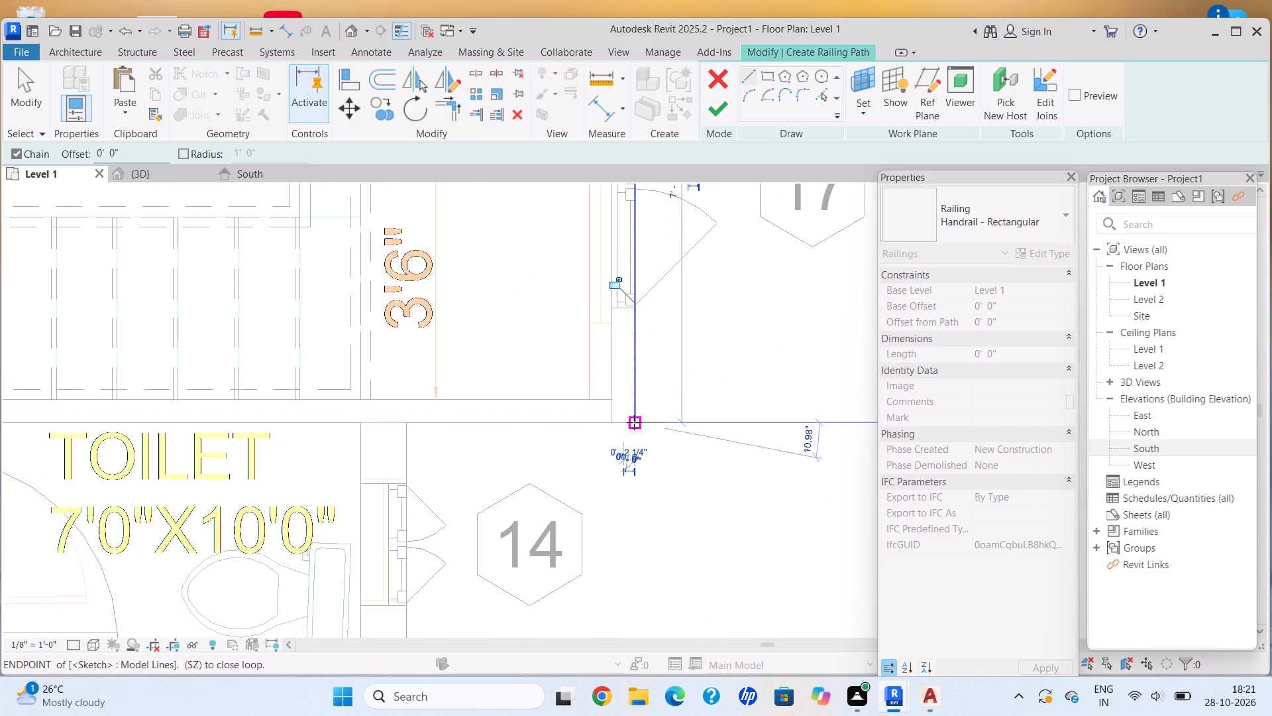
click(404, 422)
Extend the railing path along Bed Room 2's outer walls, around the entry recess and to the drawing area's outer corner.
scroll(415, 463, down, 5)
middle_drag(415, 457, 497, 299)
middle_drag(474, 444, 491, 373)
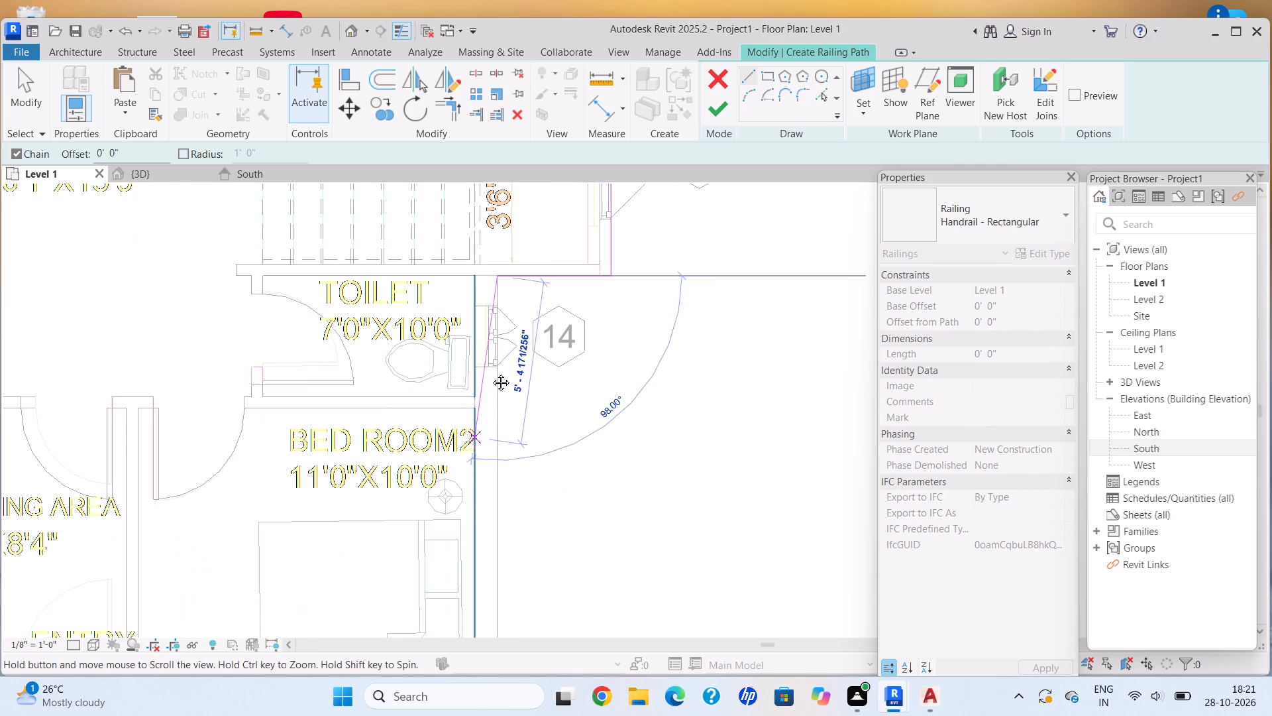
middle_drag(491, 373, 542, 267)
scroll(502, 343, down, 2)
middle_drag(524, 424, 558, 330)
scroll(558, 330, down, 1)
scroll(576, 363, up, 6)
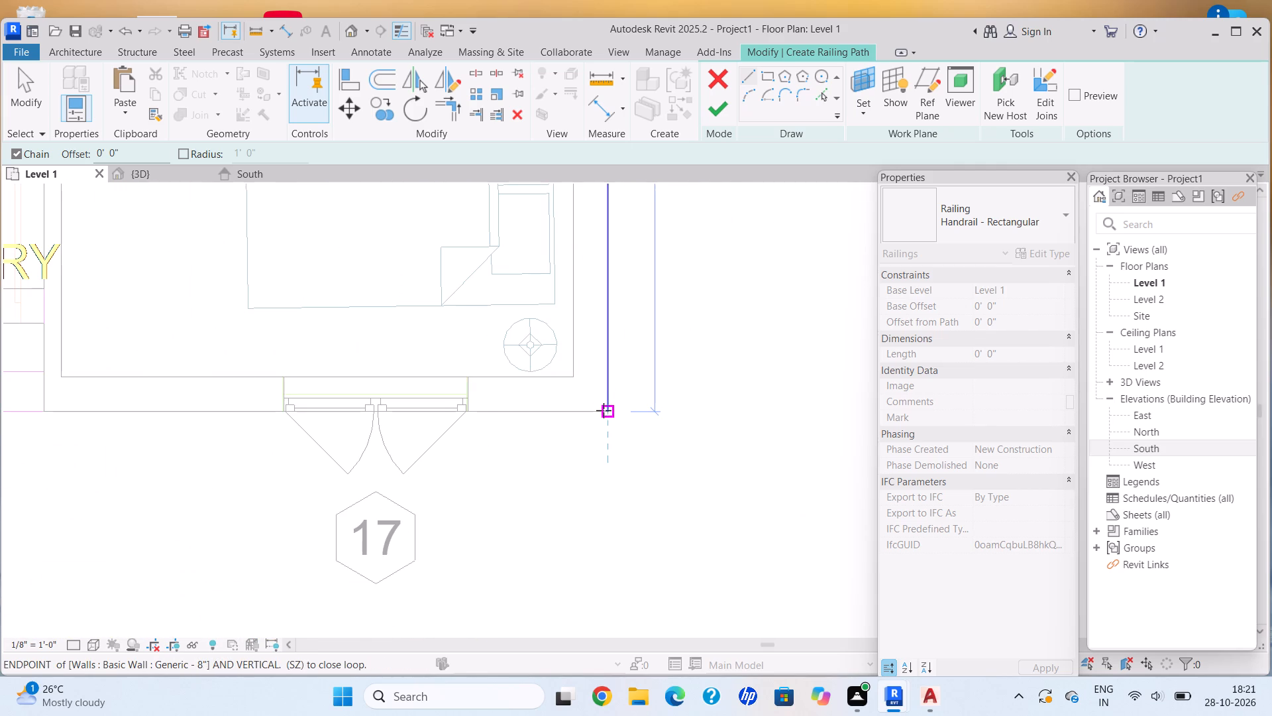
click(607, 413)
scroll(308, 403, down, 5)
middle_drag(232, 403, 478, 404)
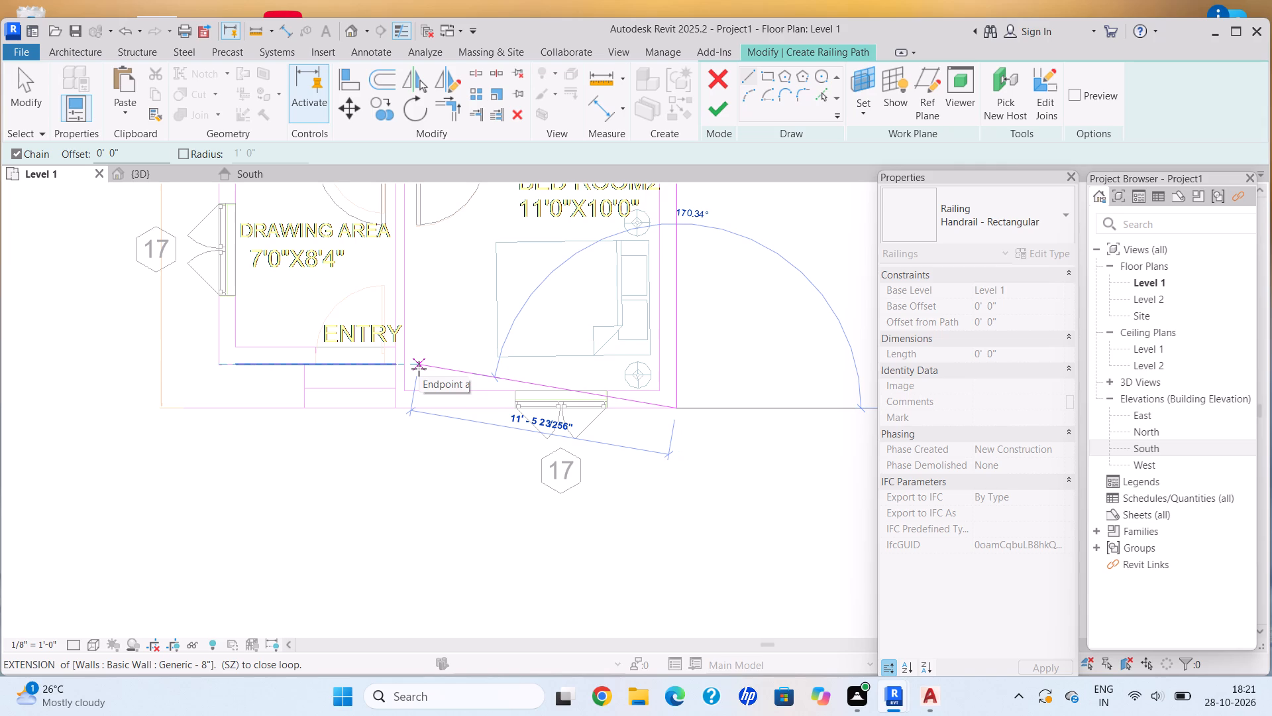
middle_drag(513, 421, 562, 436)
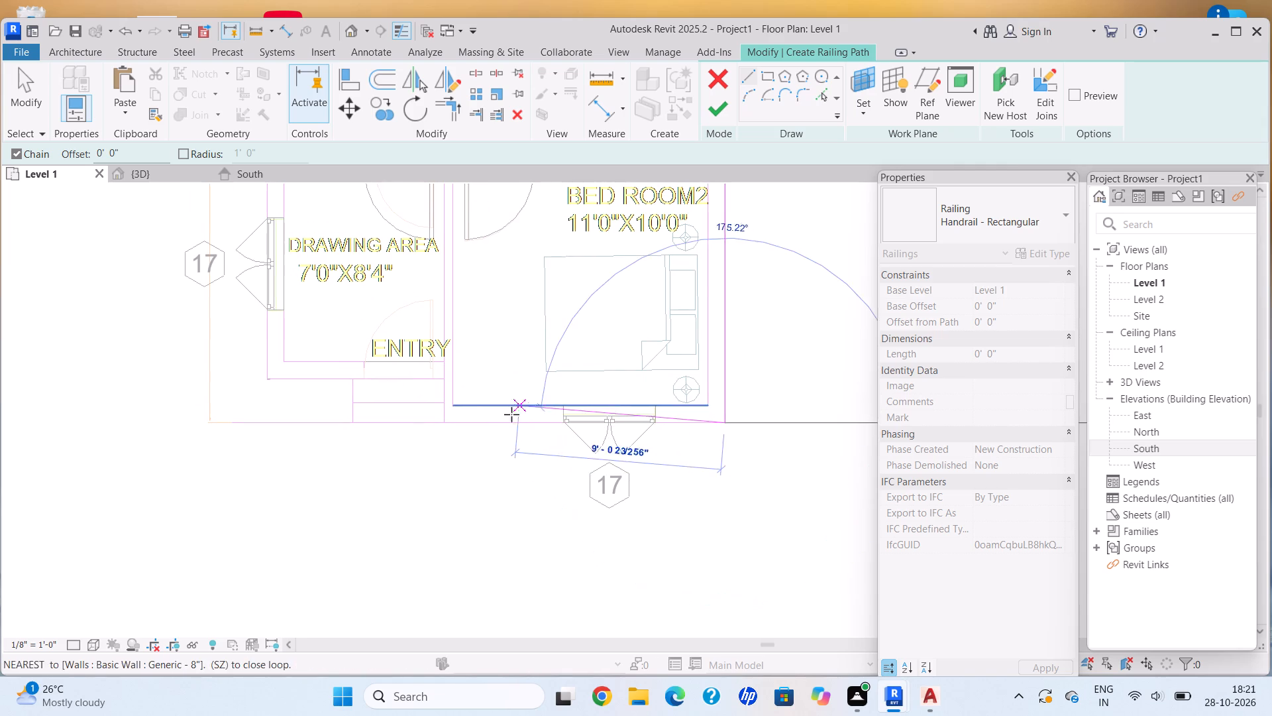
scroll(440, 425, up, 7)
click(451, 422)
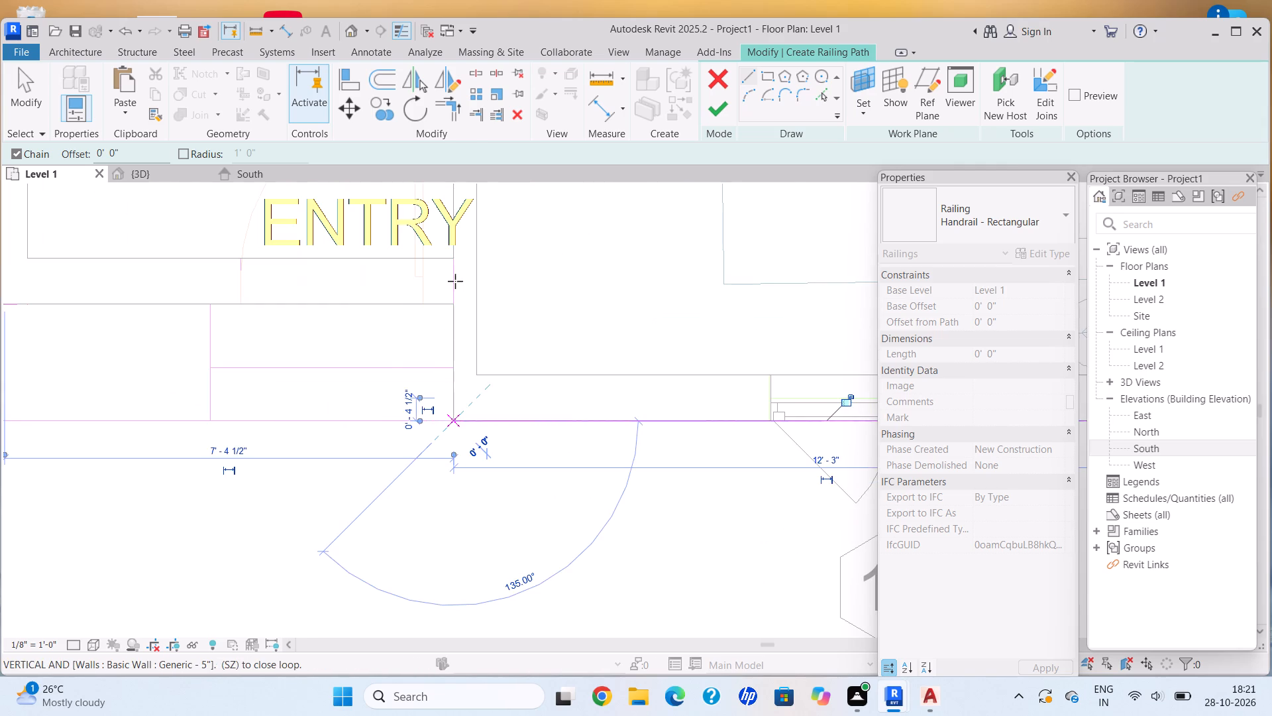
click(449, 304)
scroll(259, 333, up, 1)
scroll(254, 335, down, 4)
middle_drag(254, 335, 528, 419)
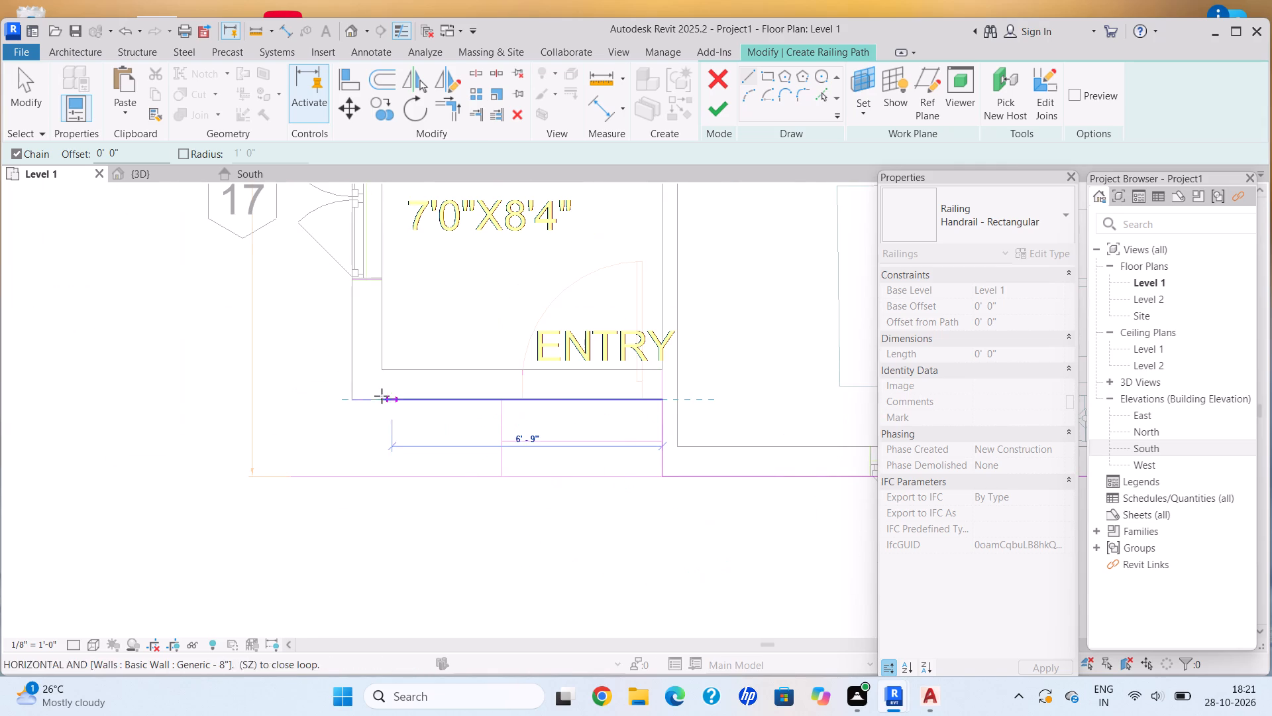
click(350, 400)
Close the railing path along the left outer wall up to the kitchen corner and finish the railing sketch.
scroll(380, 275, down, 1)
middle_drag(380, 275, 382, 491)
middle_drag(375, 304, 365, 353)
middle_drag(360, 388, 340, 451)
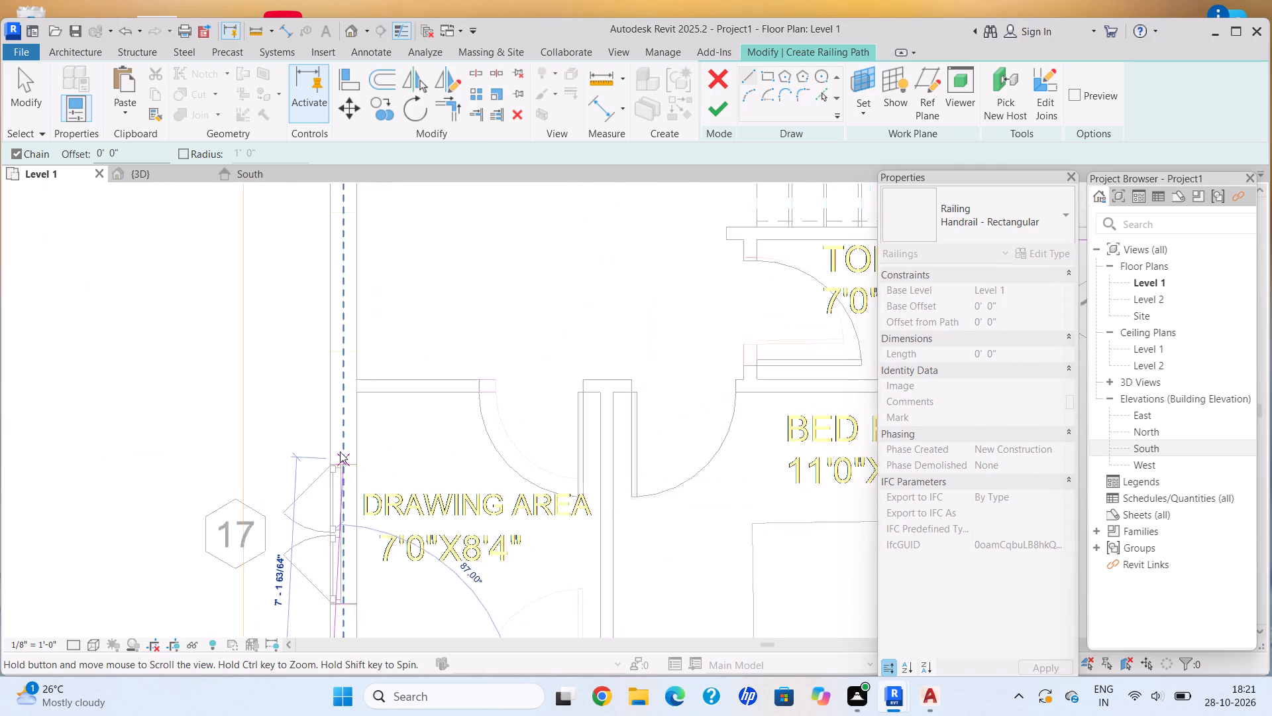
middle_drag(346, 297, 339, 398)
scroll(346, 265, down, 2)
middle_drag(335, 255, 333, 406)
scroll(333, 400, down, 2)
middle_drag(331, 289, 315, 457)
middle_drag(293, 302, 309, 377)
scroll(325, 281, up, 4)
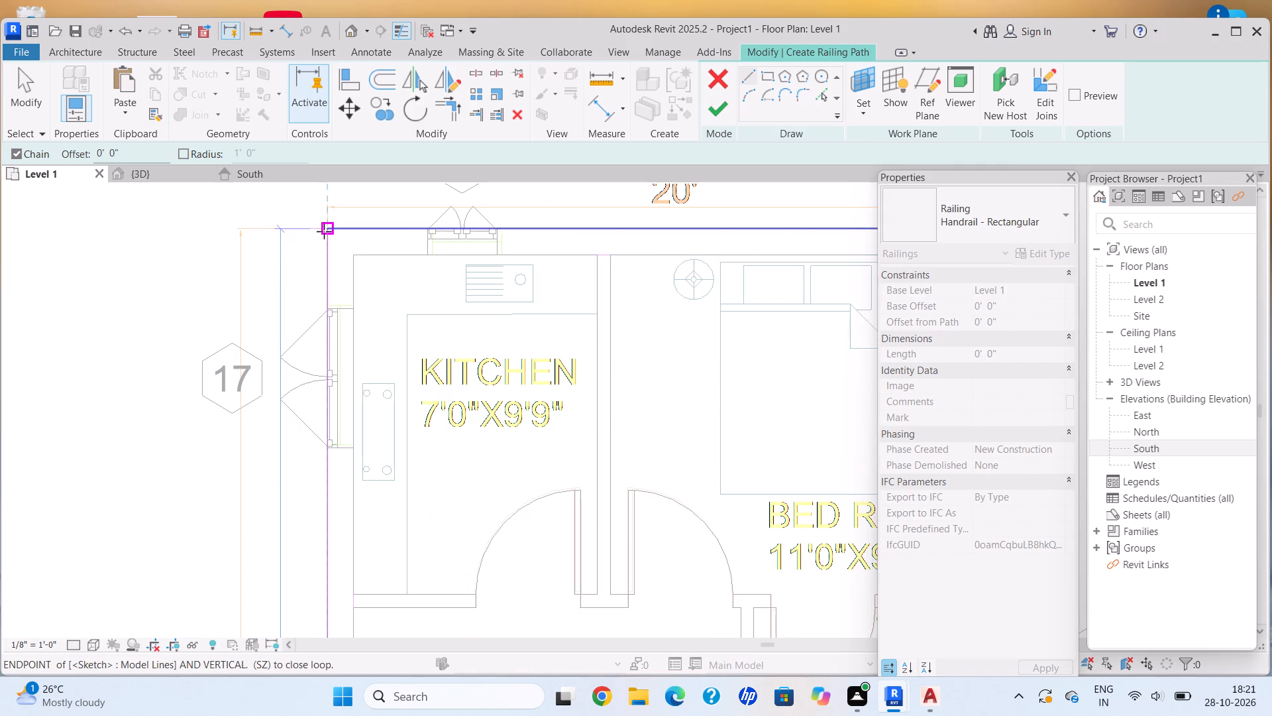
click(324, 230)
click(723, 104)
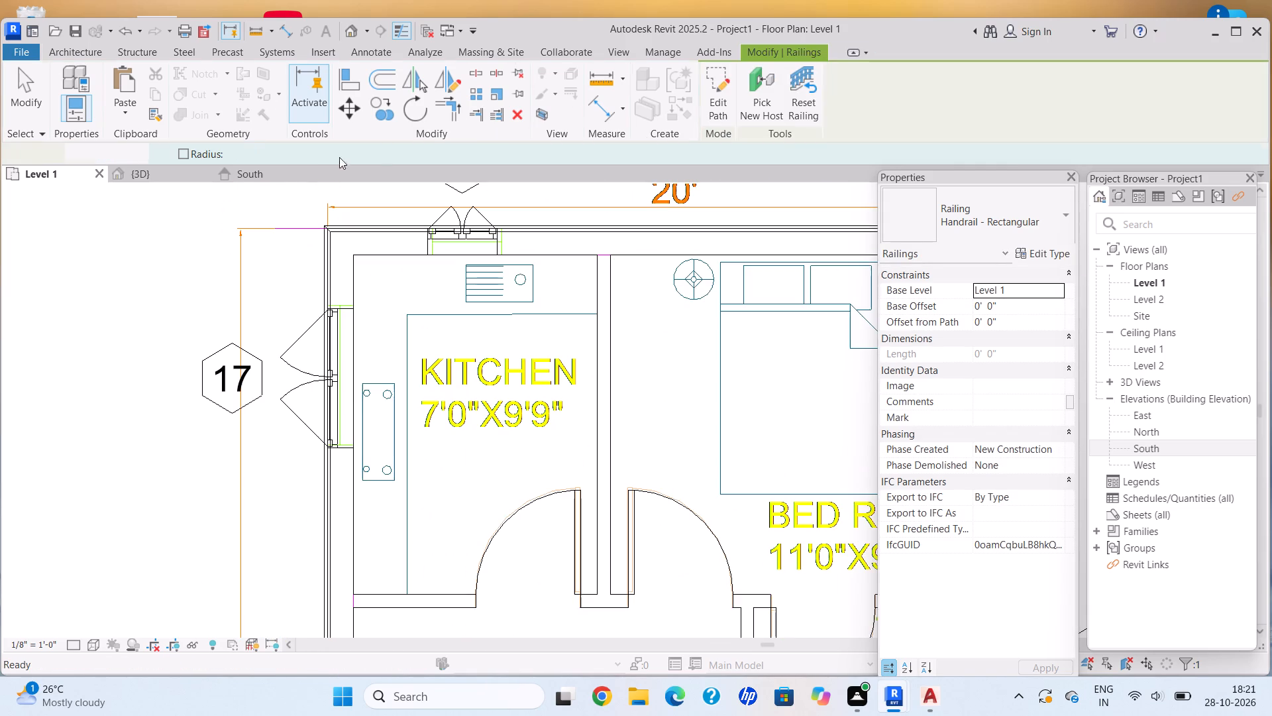
In the 3D view, set the new railing's base level to Level 2.
click(154, 177)
scroll(515, 308, down, 2)
middle_drag(519, 311, 486, 322)
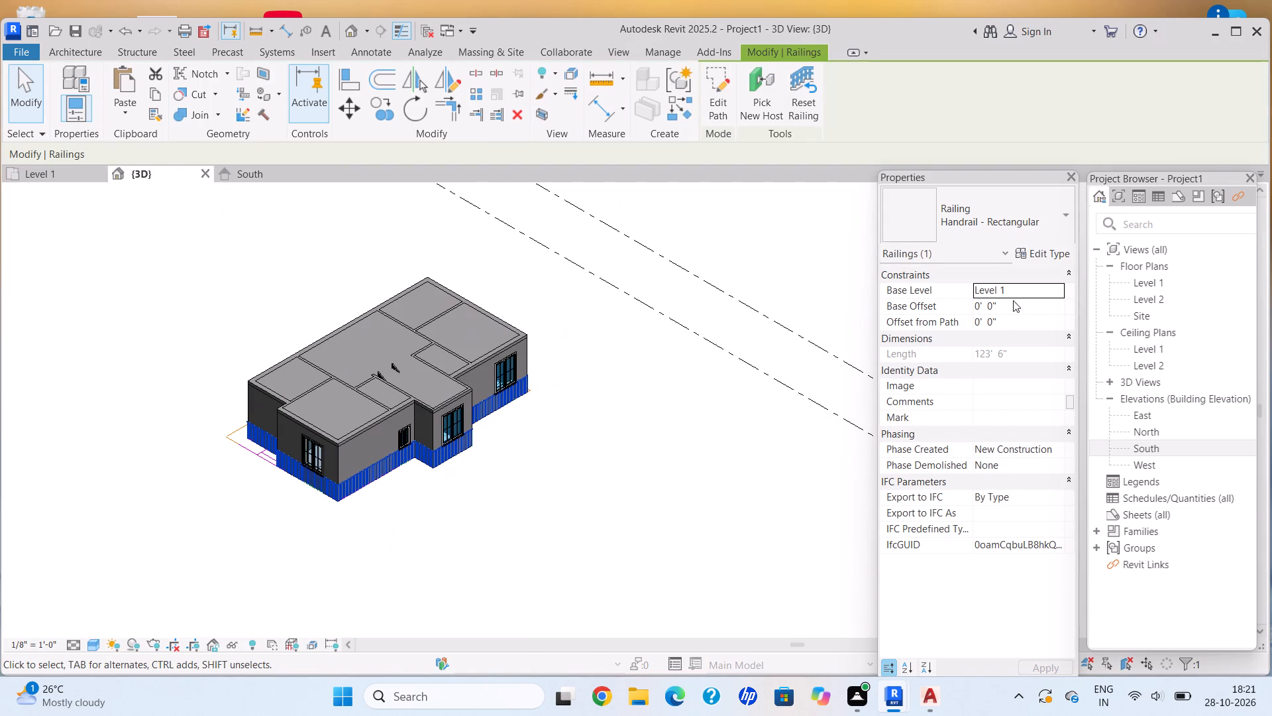
click(1056, 287)
click(1026, 326)
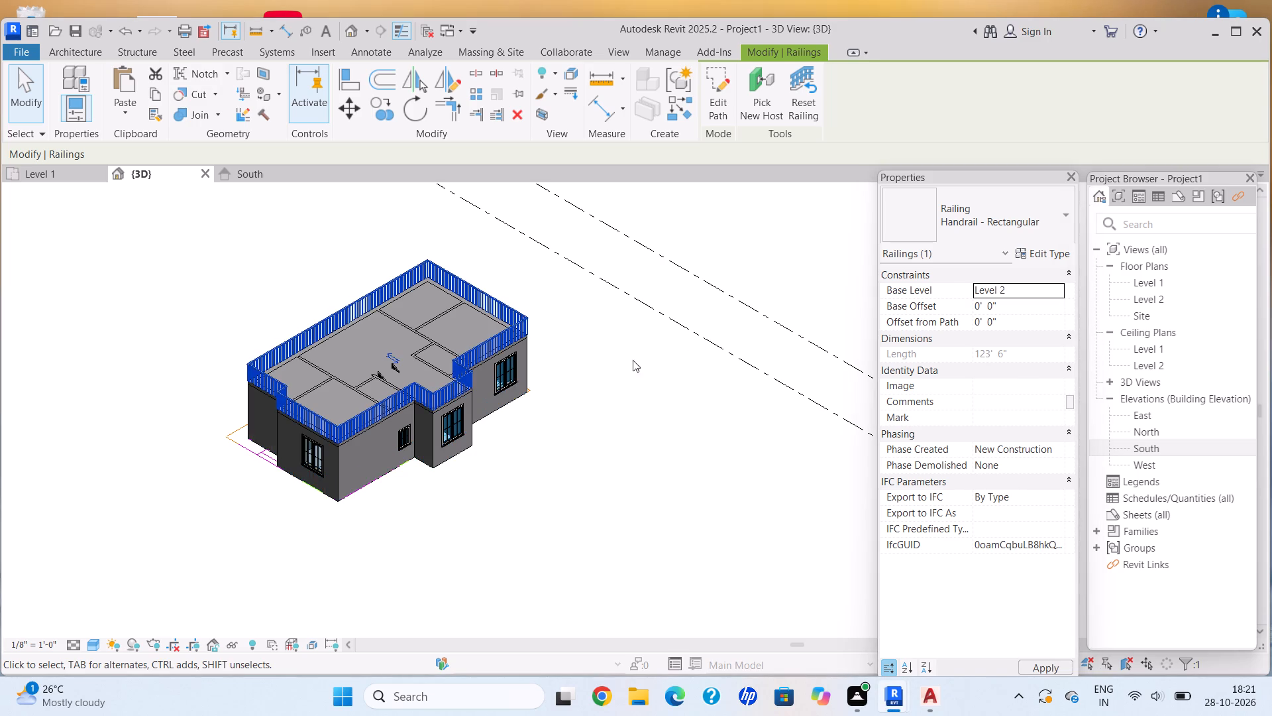
Inspect the railing along the edge of the Level 2 slab in the 3D view.
middle_drag(443, 349, 612, 345)
scroll(566, 376, up, 4)
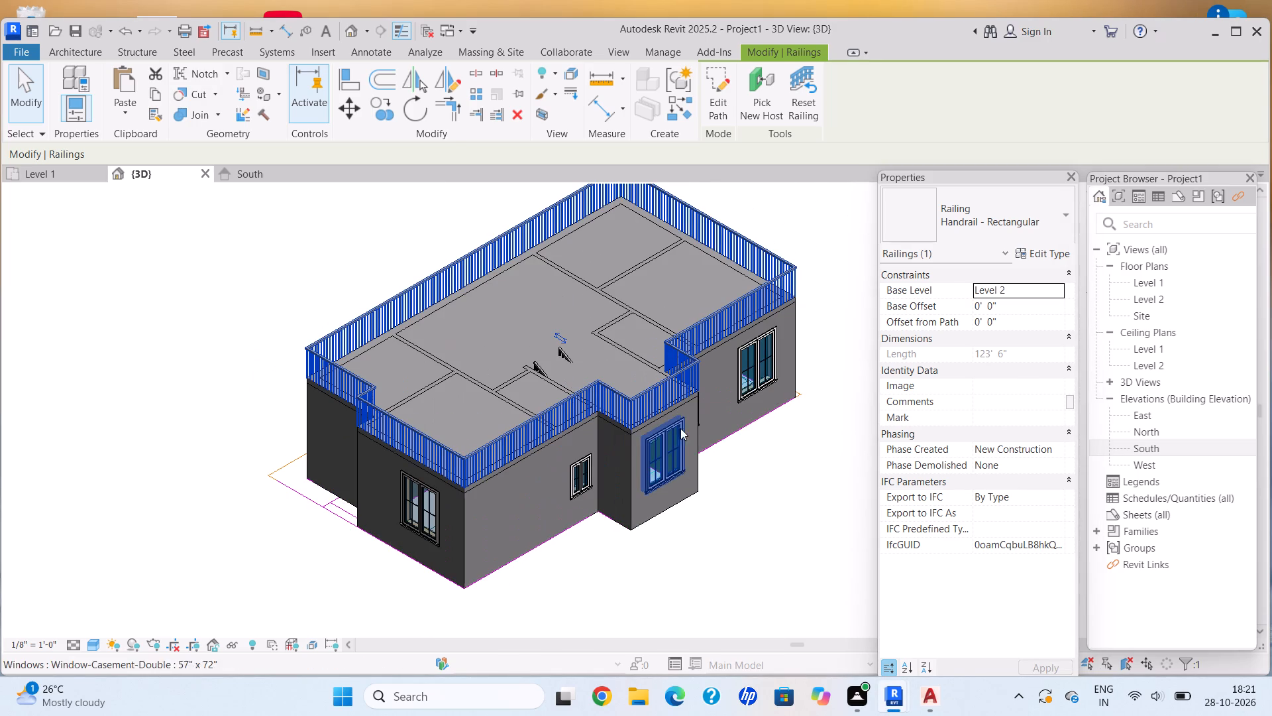
scroll(674, 422, up, 7)
scroll(582, 444, down, 6)
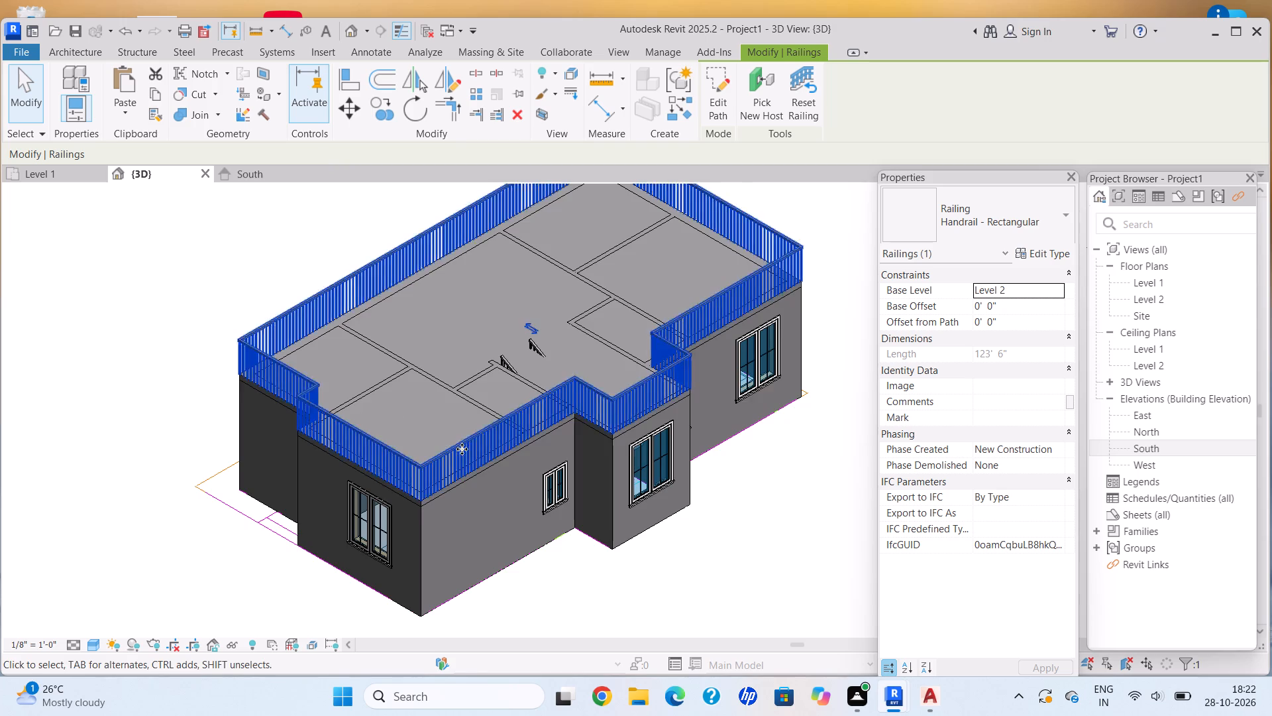
scroll(462, 449, down, 1)
middle_drag(462, 449, 233, 396)
scroll(313, 417, up, 4)
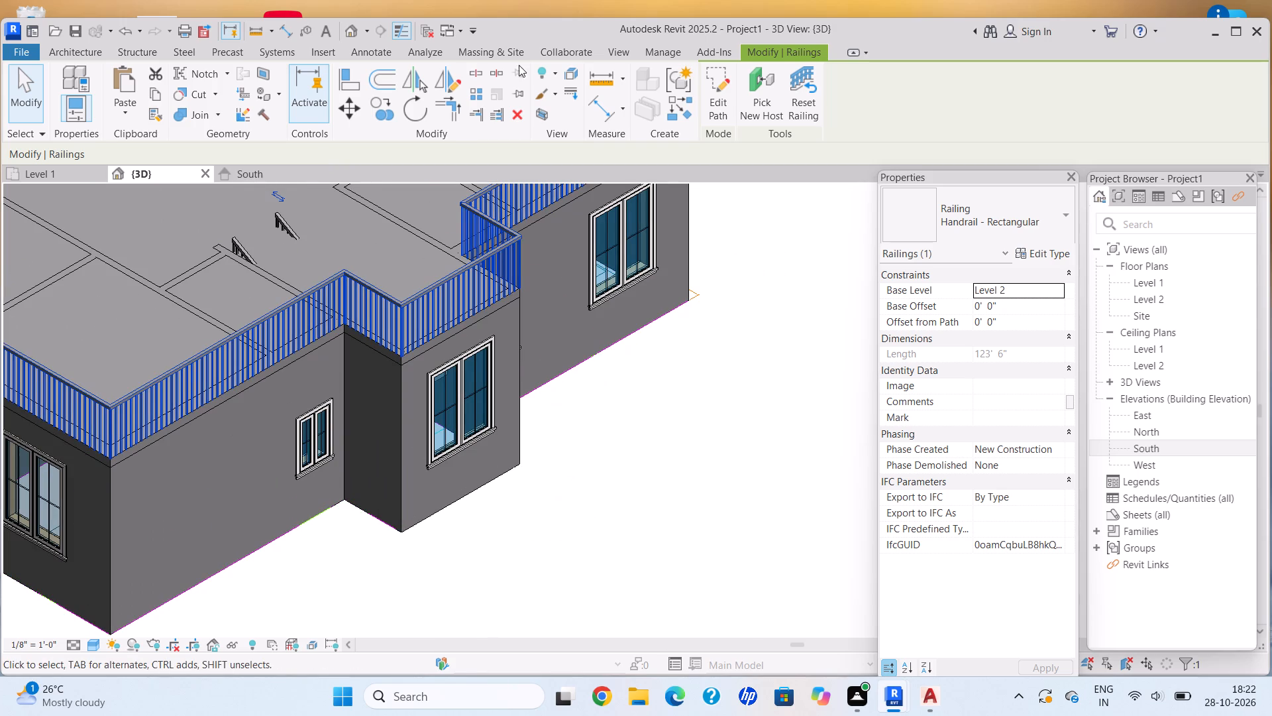
Start a toposolid boundary and set the Grass layer thickness of the Grassland - 16" type's structure to 2".
click(514, 53)
click(466, 121)
drag(513, 143, 513, 137)
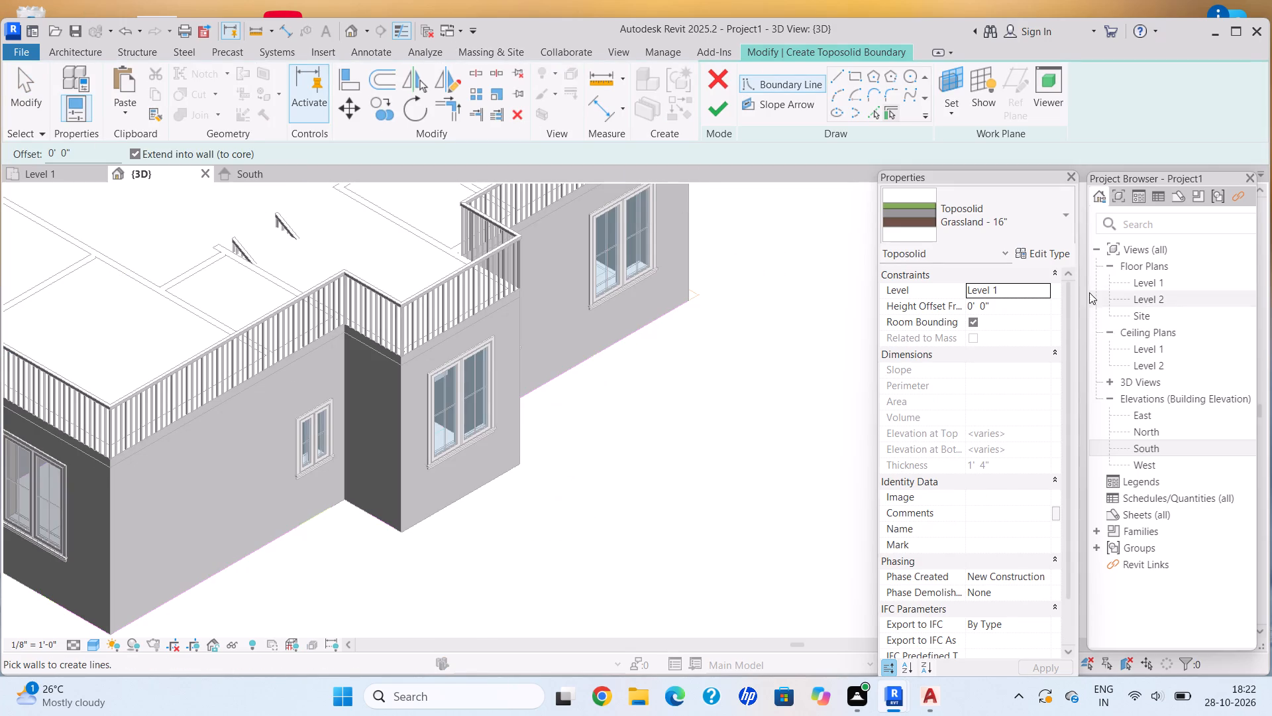
click(1055, 254)
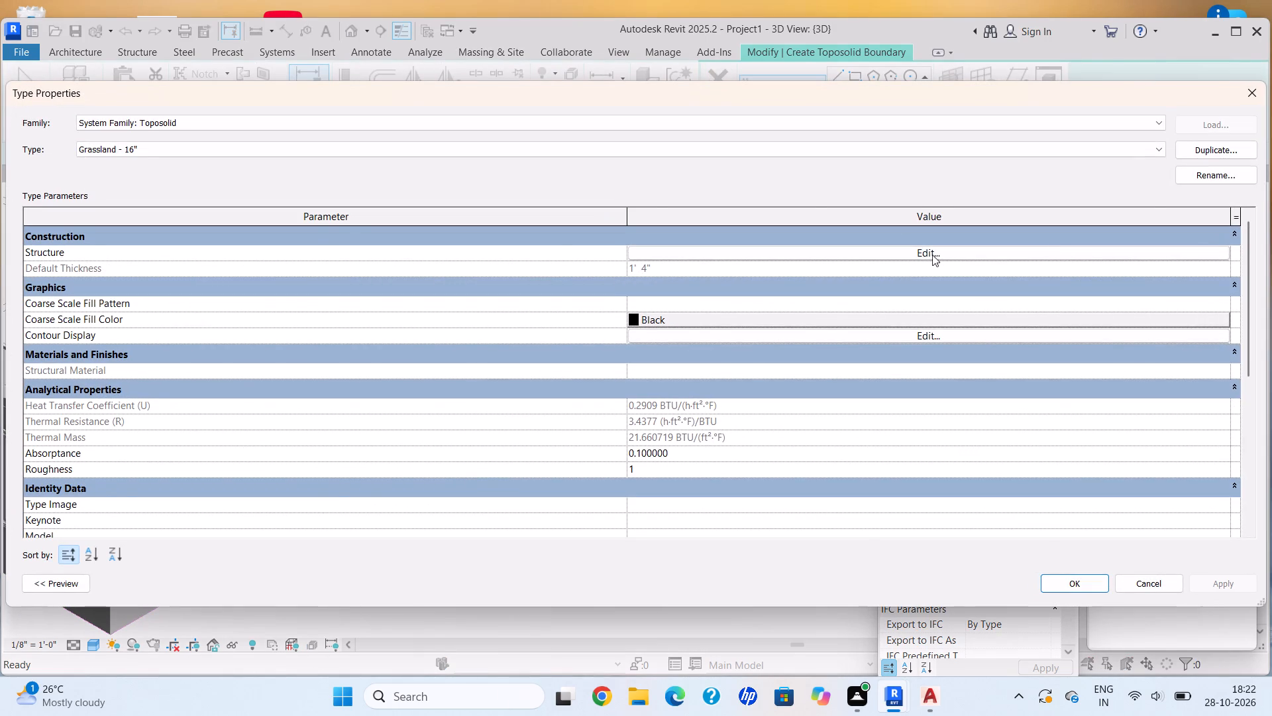
click(932, 255)
click(598, 235)
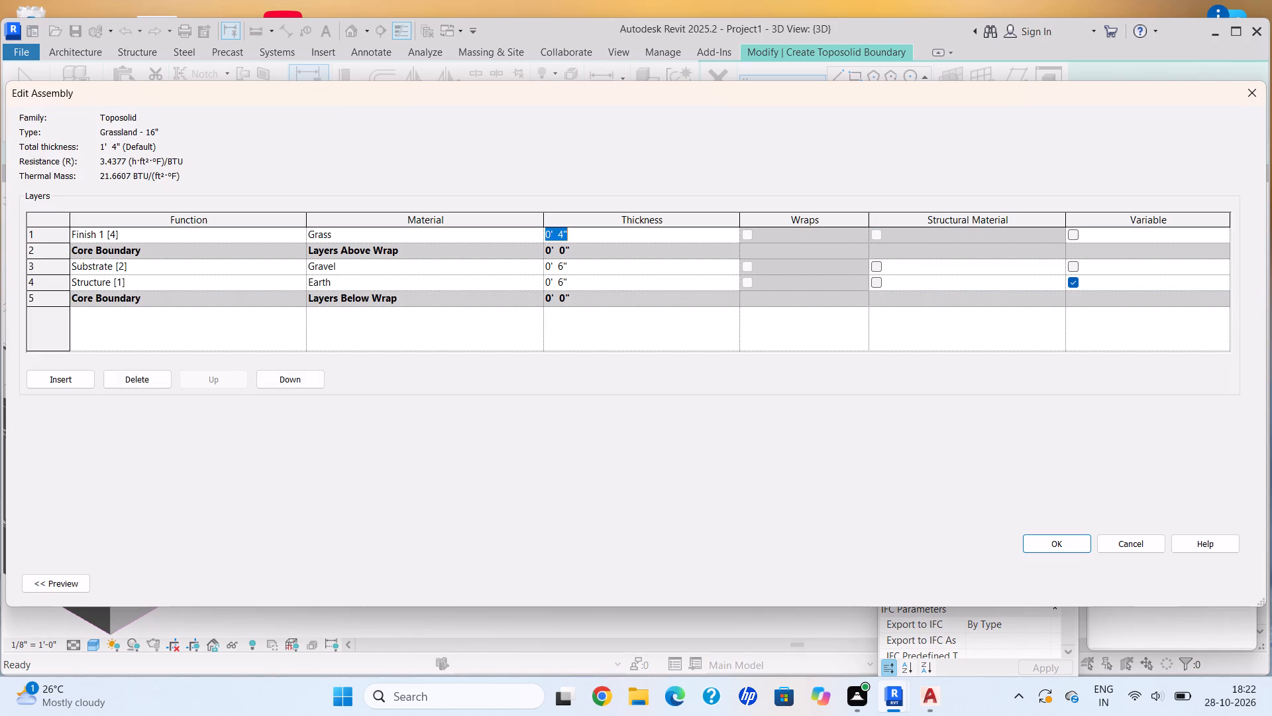
key(BackSpace)
text(2")
key(Return)
Set the Gravel and Earth layers of the Grassland toposolid structure to 2" each and apply the type changes.
click(594, 267)
key(BackSpace)
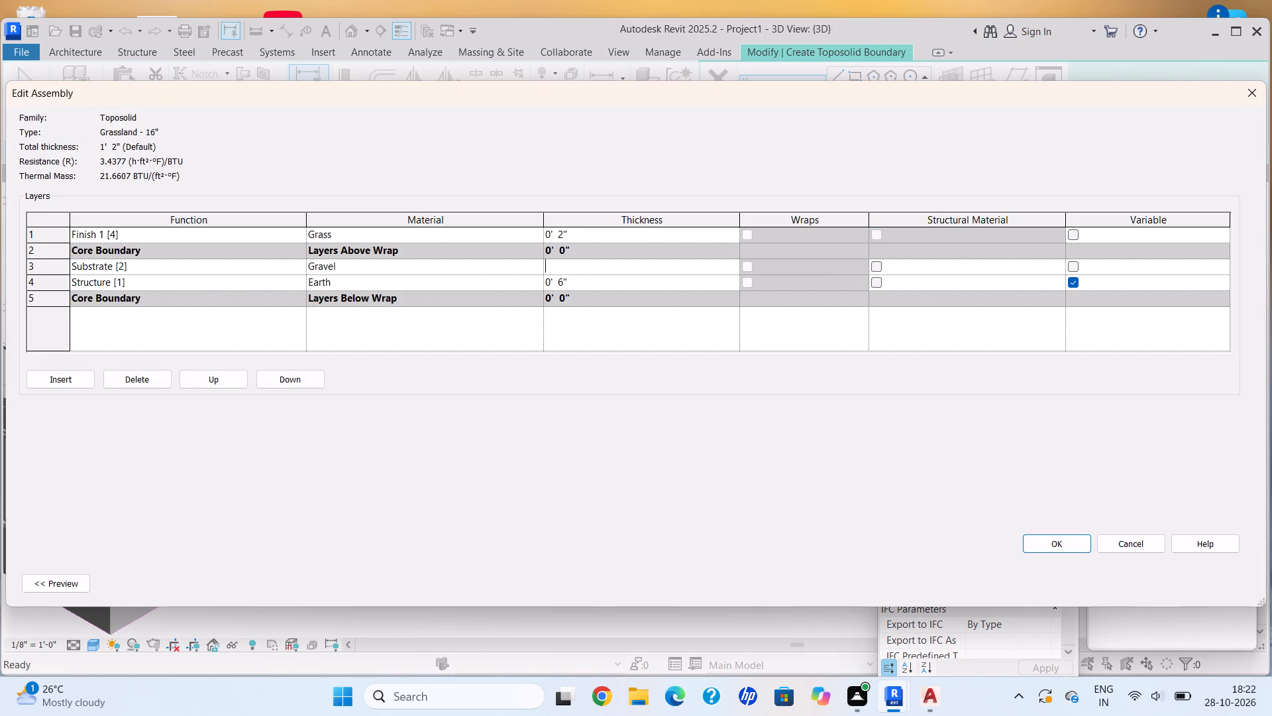
key(1)
key(BackSpace)
key(BackSpace)
text(2")
key(Return)
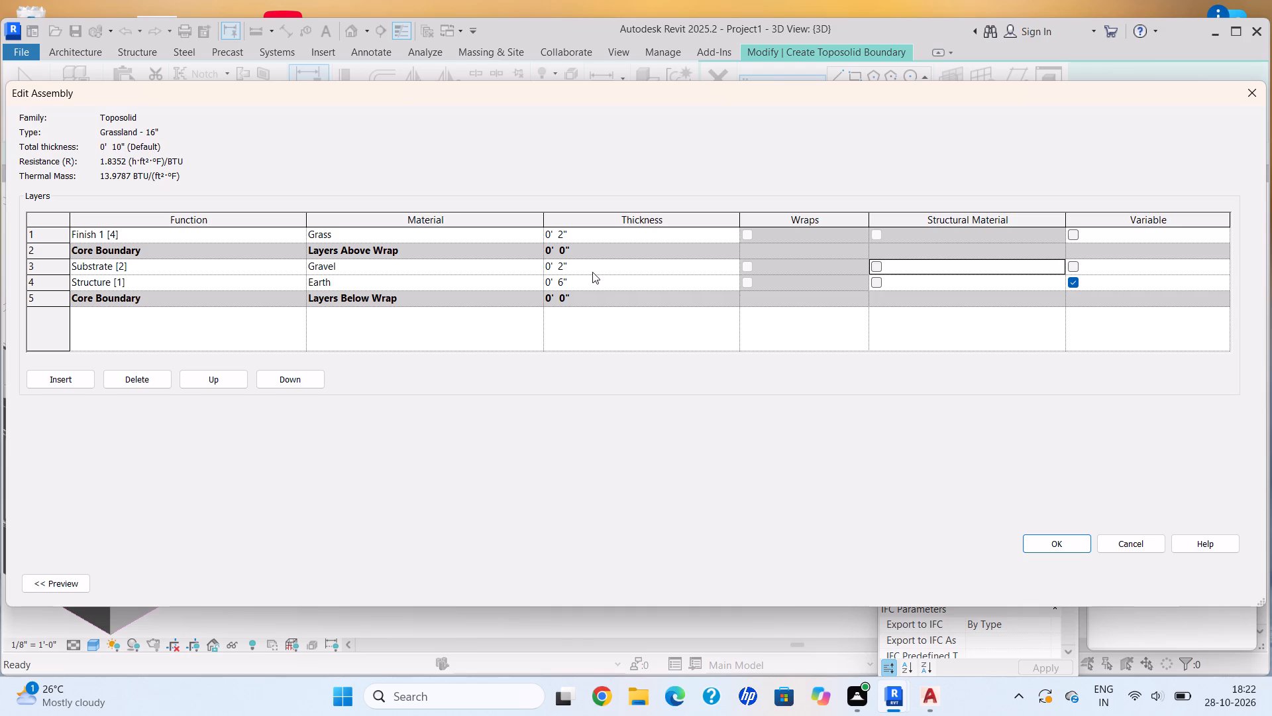
click(601, 289)
key(BackSpace)
text(2")
key(Return)
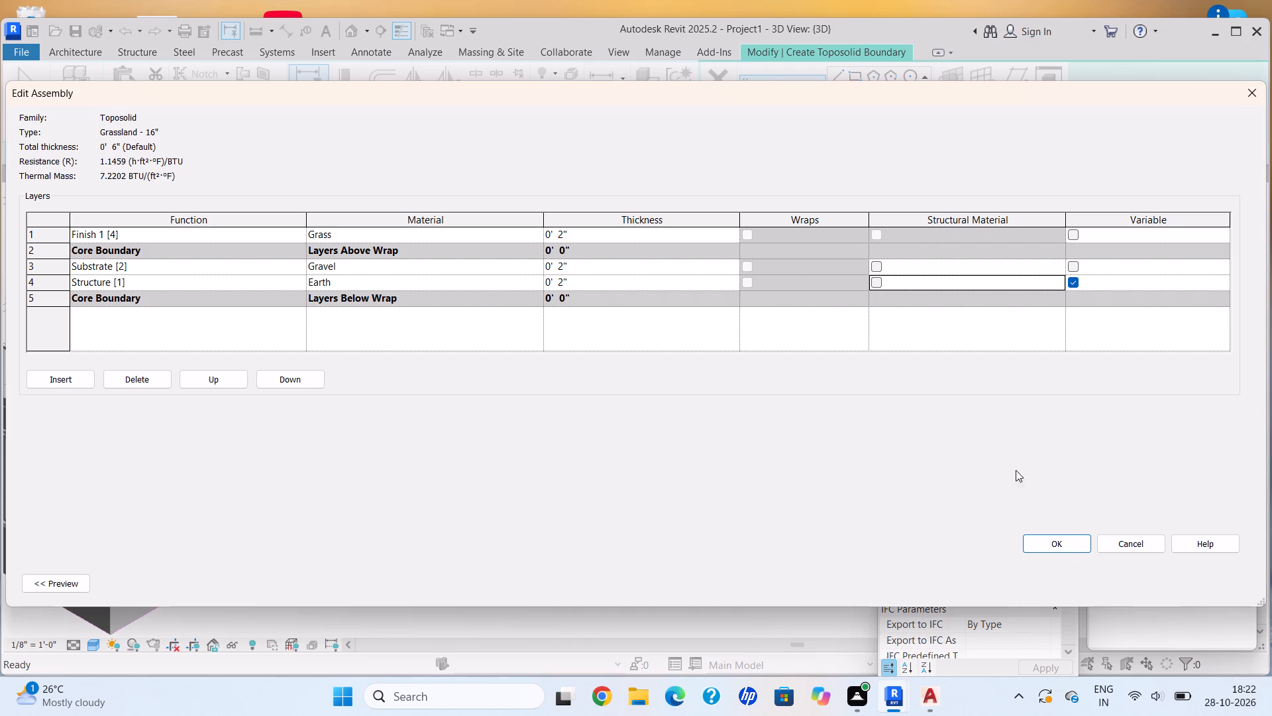
click(1064, 544)
click(1212, 577)
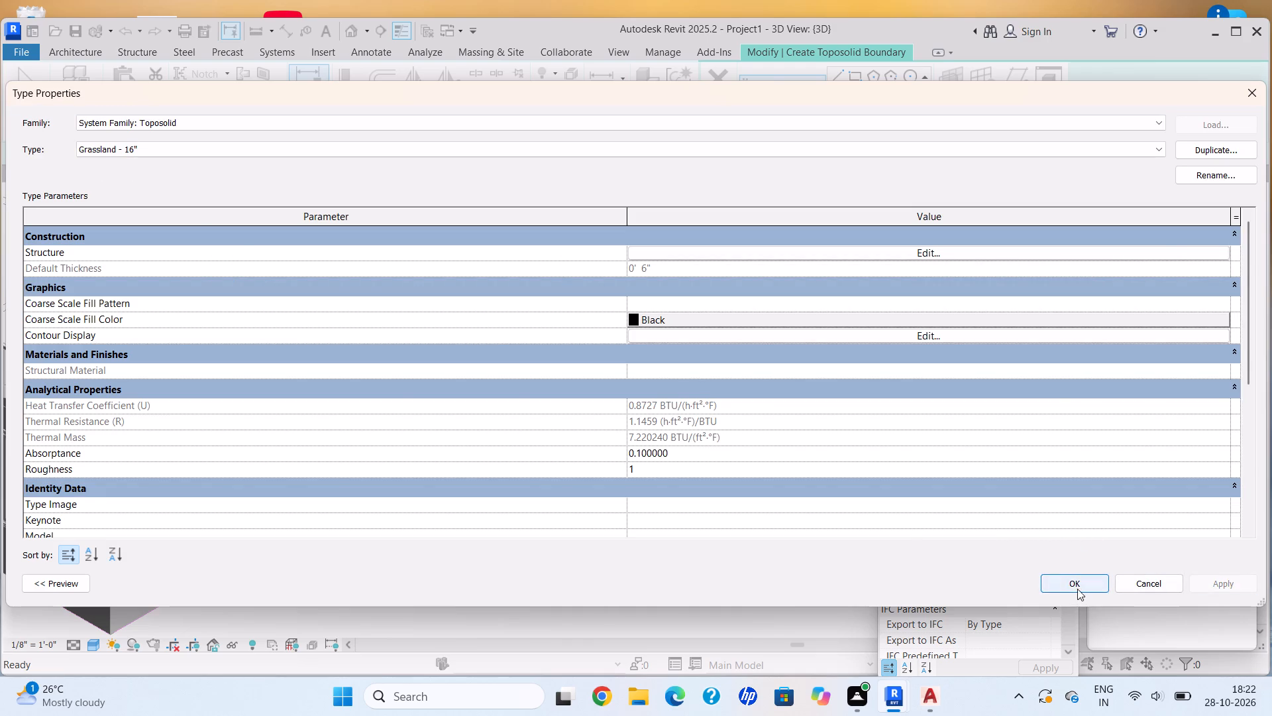
In the Level 1 plan, sketch a rectangular toposolid boundary of about 5600 SF around the house and finish it.
click(1076, 586)
scroll(324, 341, down, 5)
middle_drag(298, 318, 348, 357)
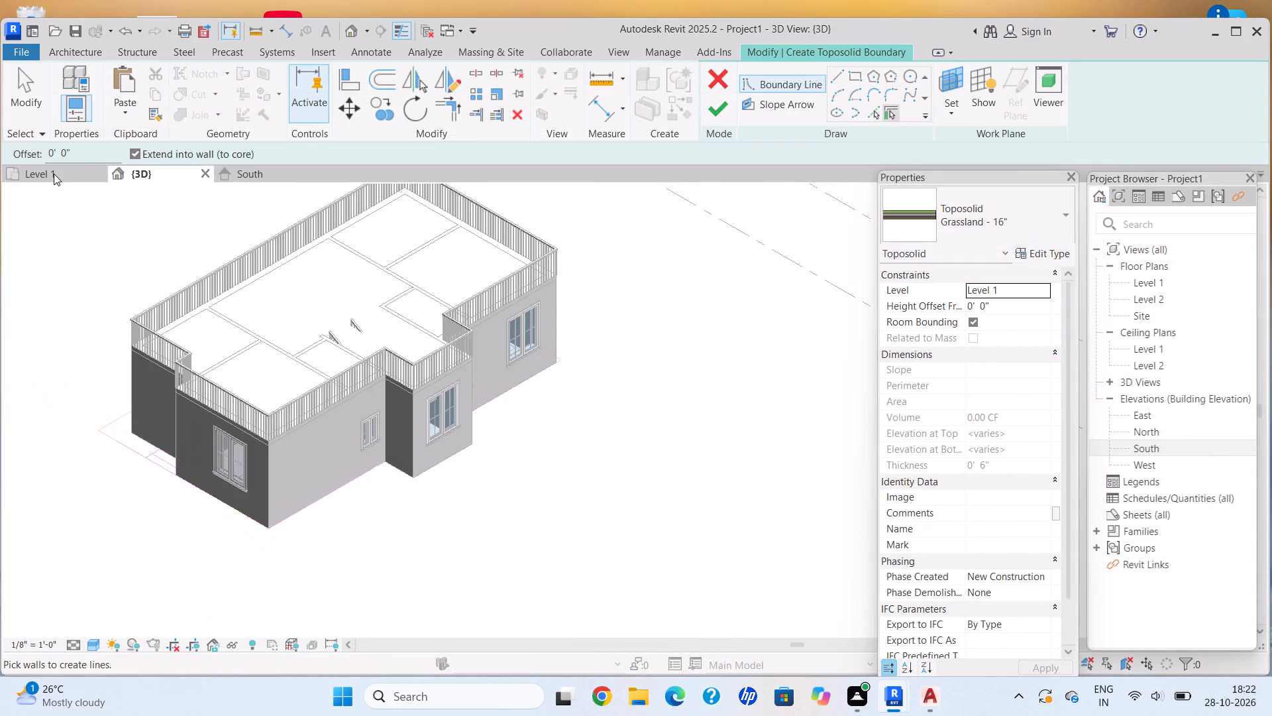
click(54, 174)
scroll(398, 346, down, 6)
middle_drag(389, 339, 249, 302)
scroll(471, 310, down, 4)
middle_drag(466, 302, 456, 286)
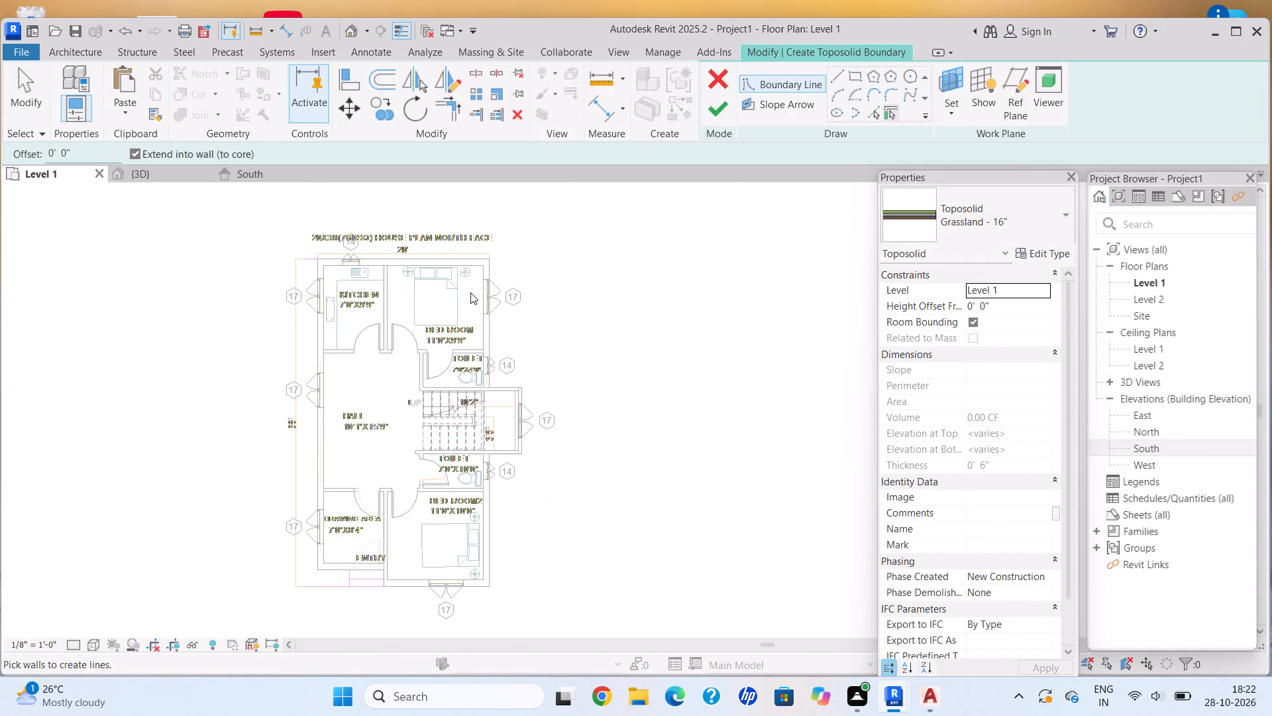
click(851, 73)
scroll(538, 345, down, 4)
middle_drag(530, 343, 478, 329)
scroll(472, 324, down, 1)
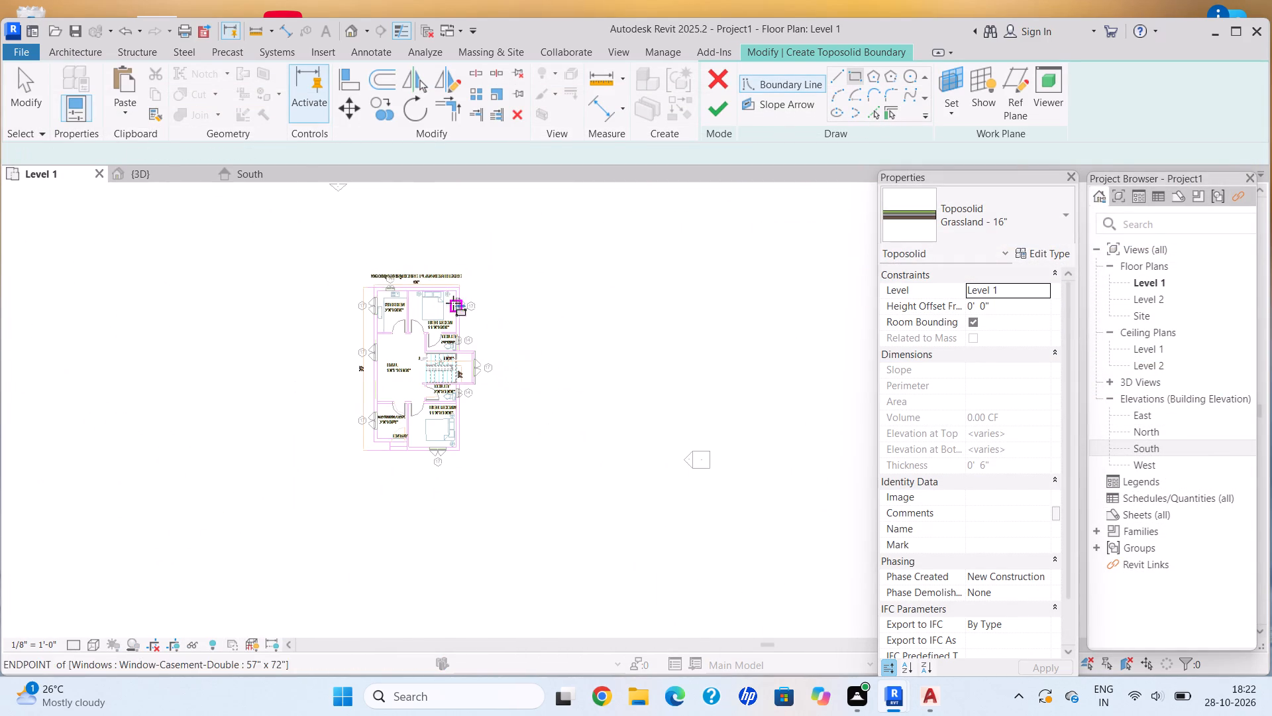
click(279, 229)
click(622, 528)
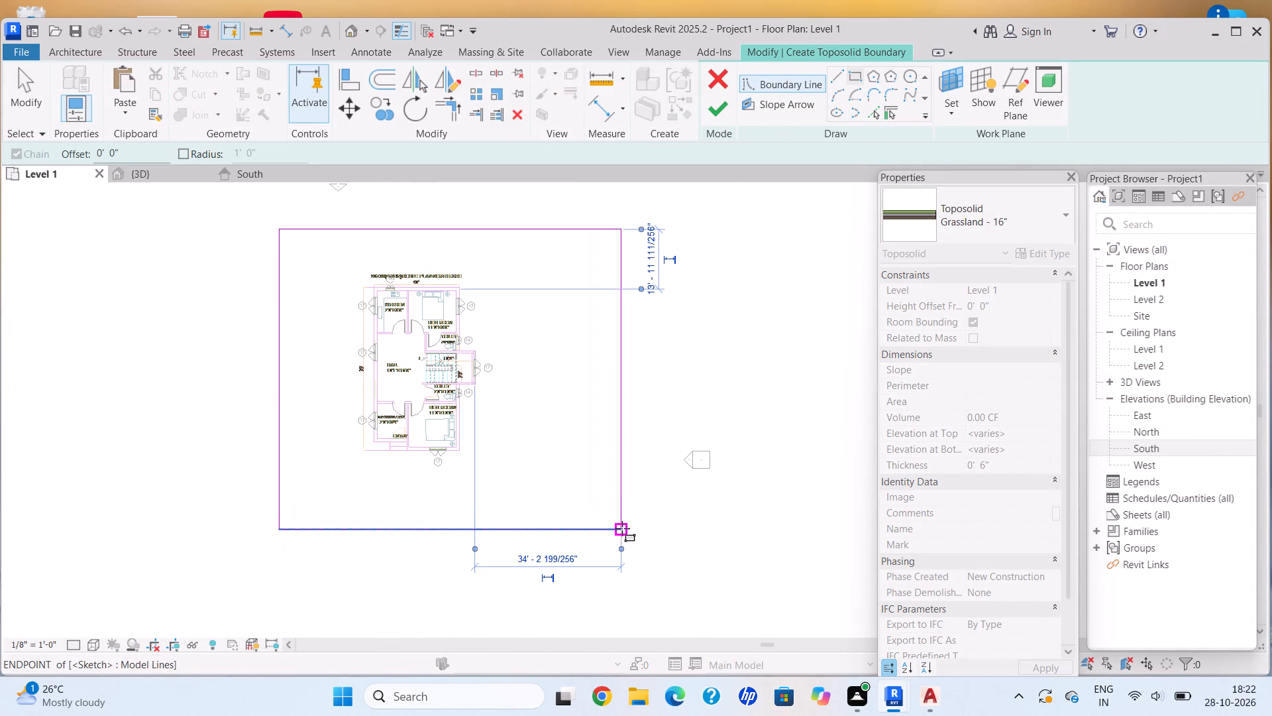
click(725, 108)
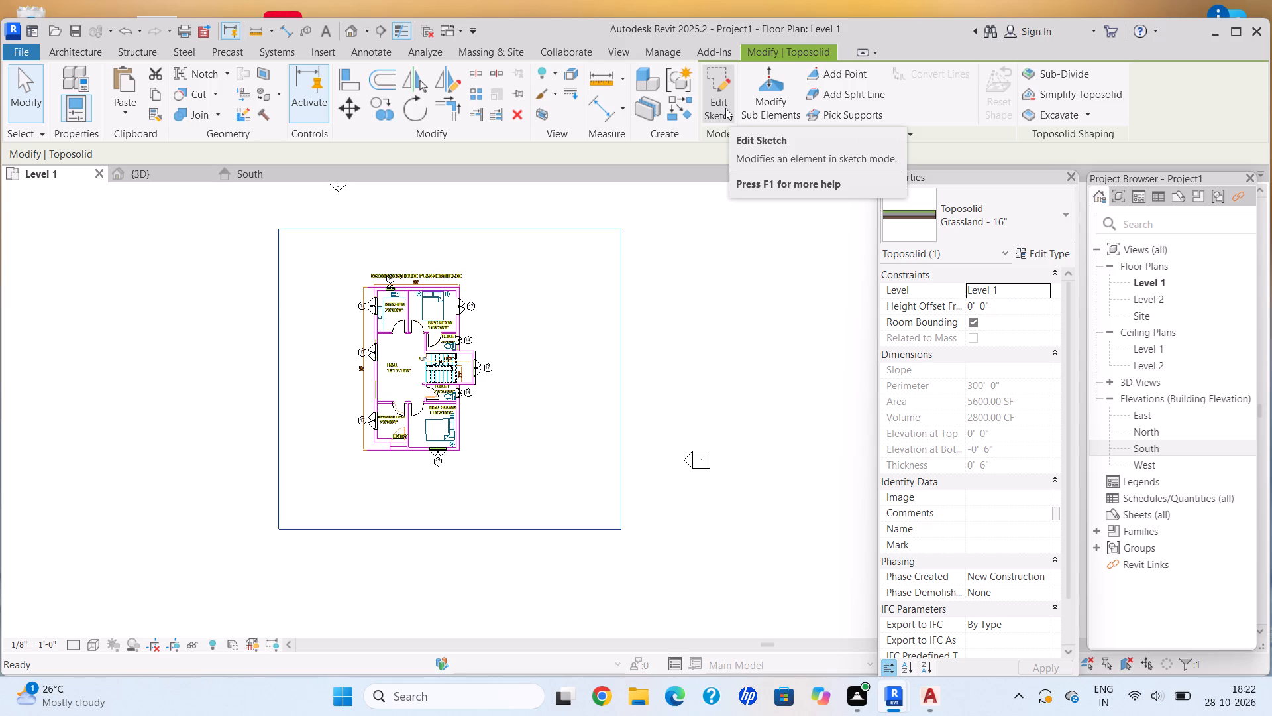
In the 3D view, edit the toposolid's sketch and move its east boundary edge inward, giving an area of about 4779 SF.
middle_drag(382, 331, 380, 363)
scroll(417, 390, up, 4)
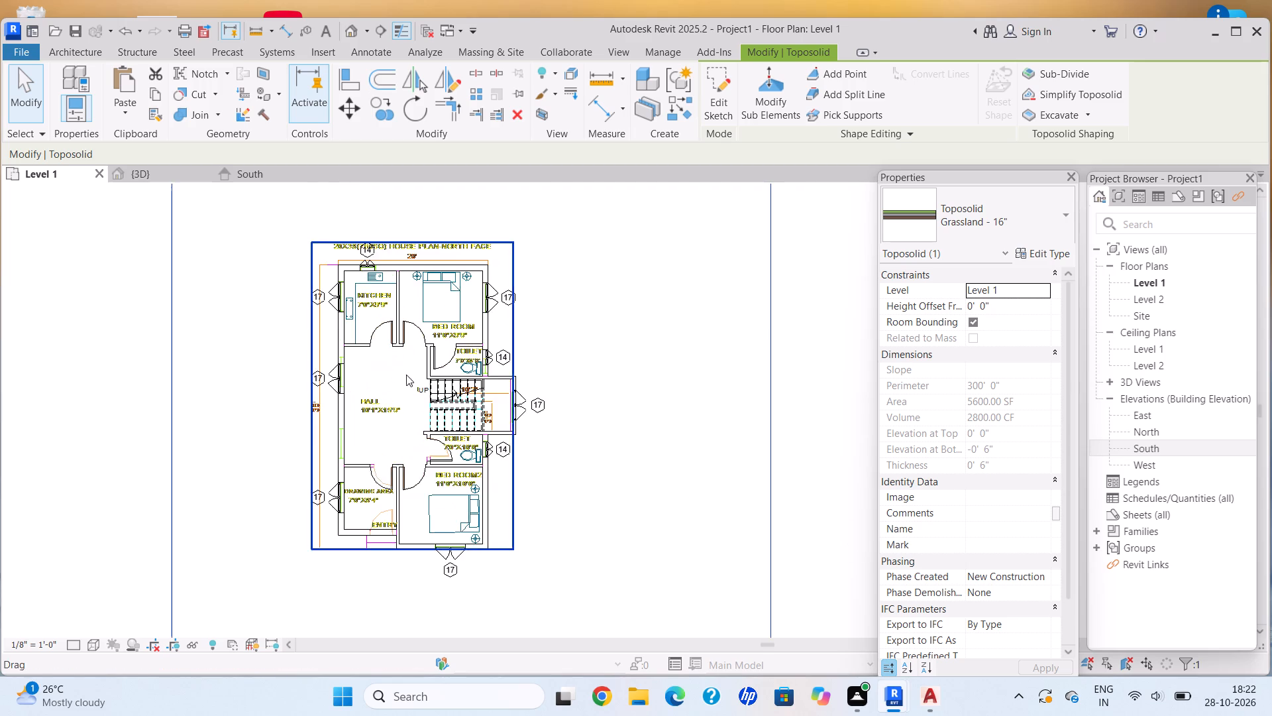
scroll(406, 375, up, 1)
click(160, 175)
scroll(376, 349, down, 3)
middle_drag(377, 352, 388, 375)
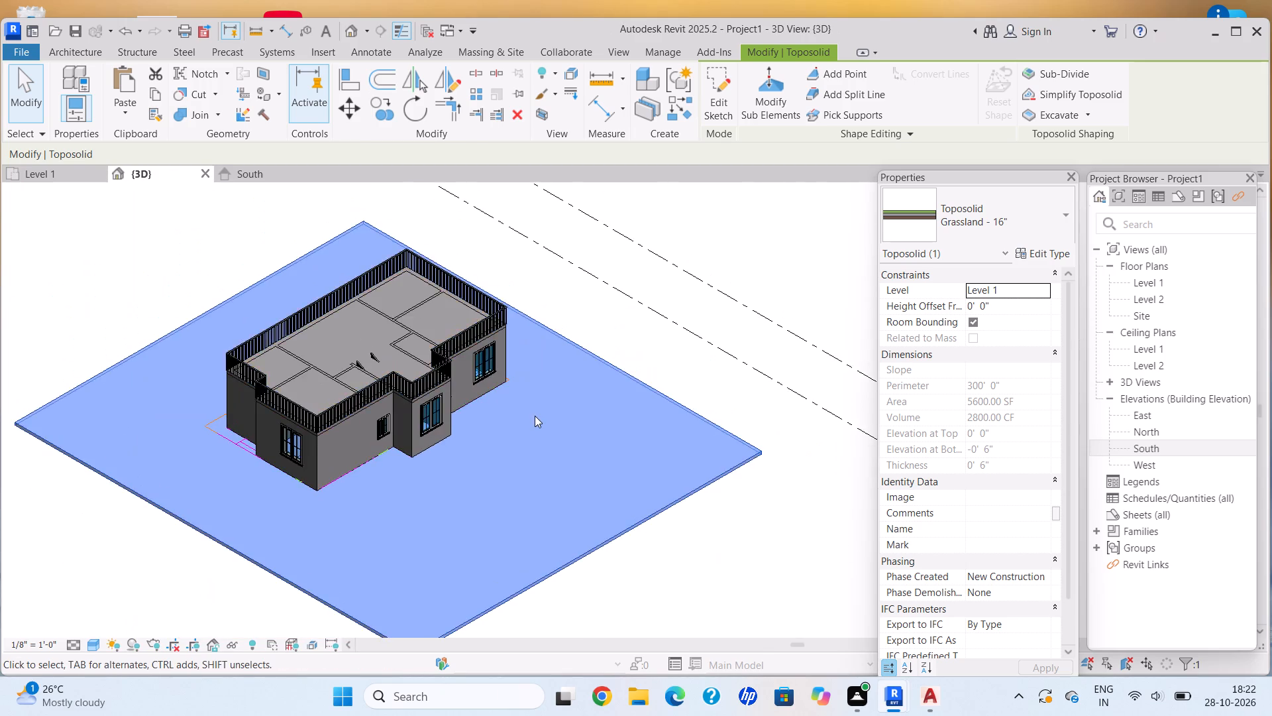
scroll(535, 416, down, 2)
scroll(665, 522, up, 2)
click(714, 111)
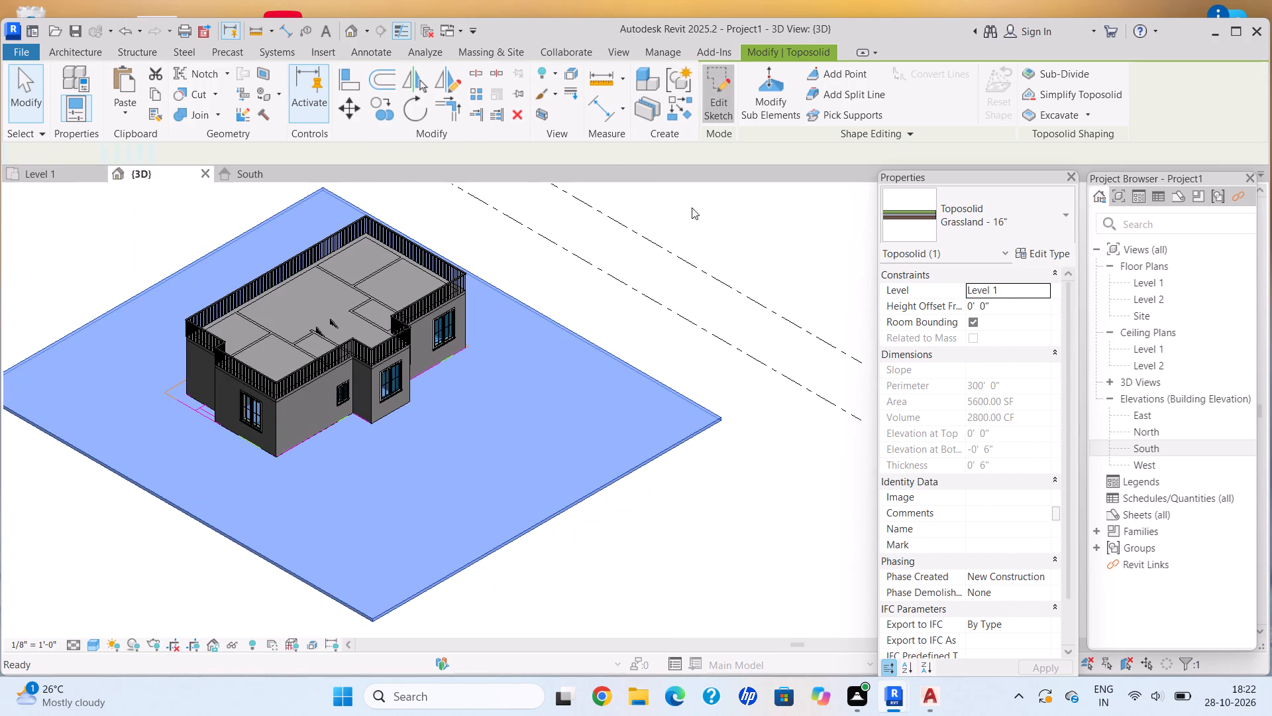
click(537, 522)
drag(537, 522, 492, 479)
click(728, 106)
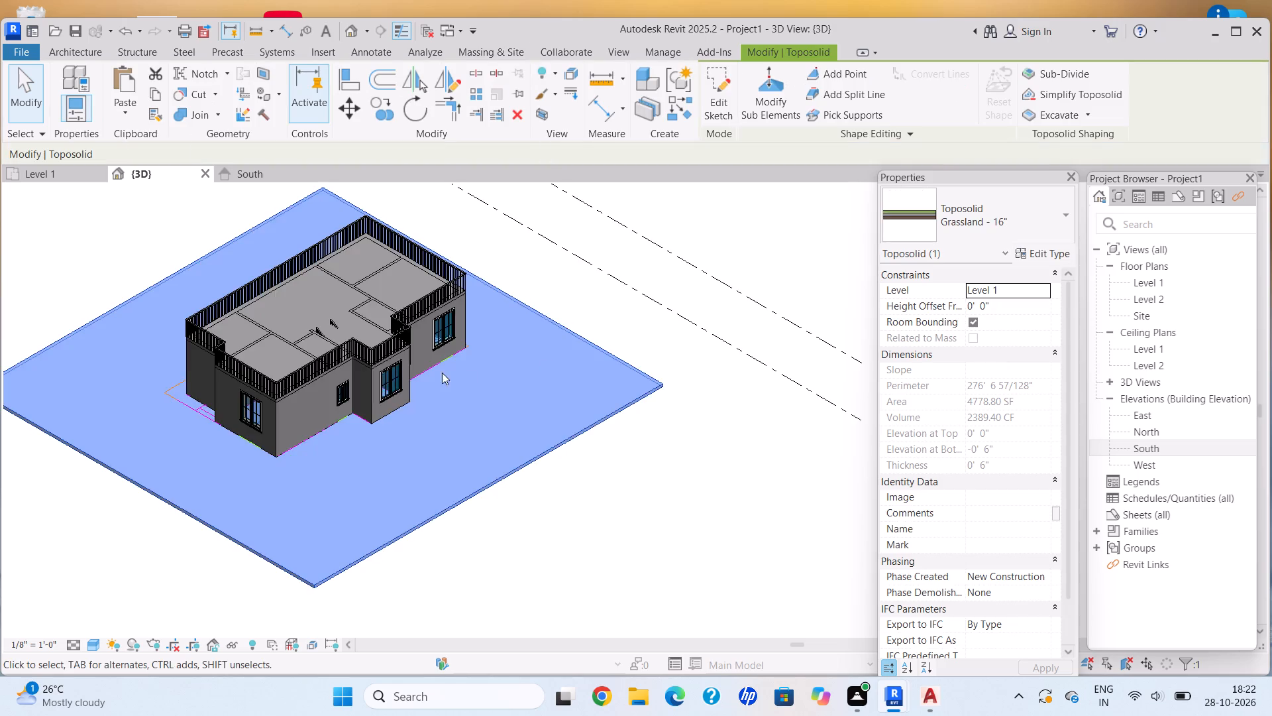
Examine the house walls, windows and railing on the grassland toposolid from several sides in the 3D view.
scroll(345, 366, down, 2)
middle_drag(344, 366, 424, 412)
scroll(368, 442, up, 6)
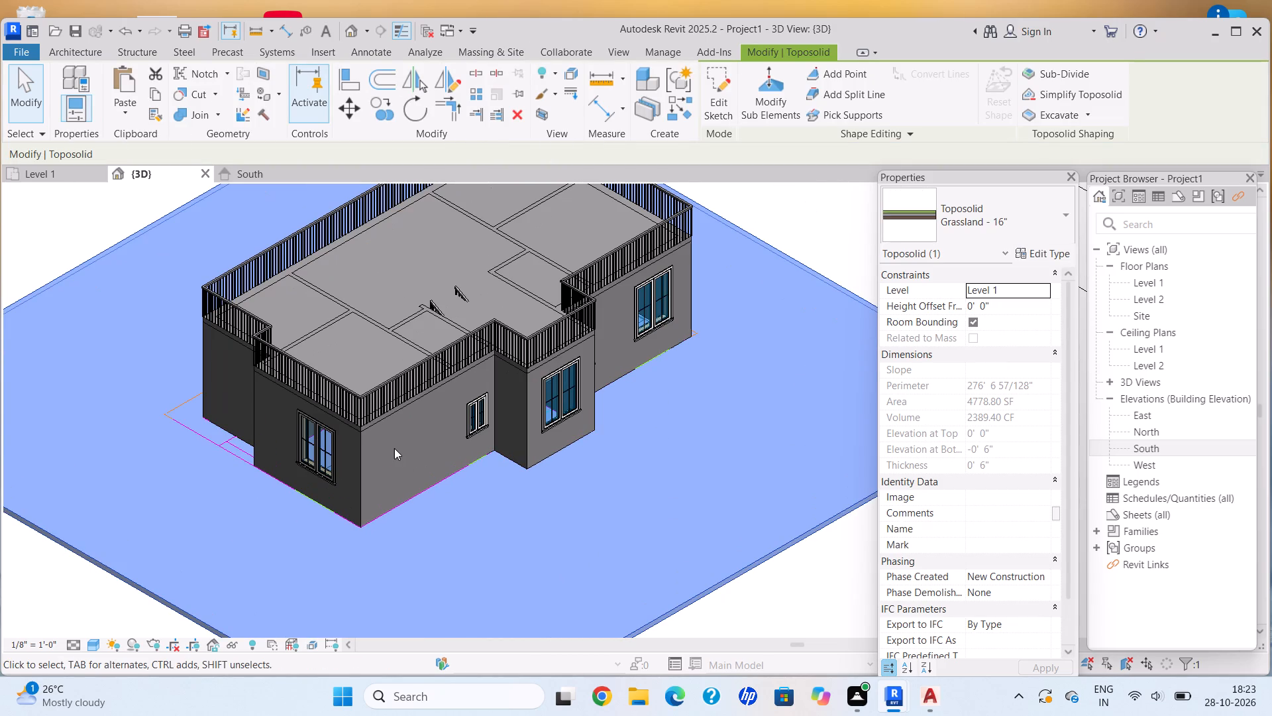
scroll(486, 400, up, 2)
scroll(580, 343, up, 2)
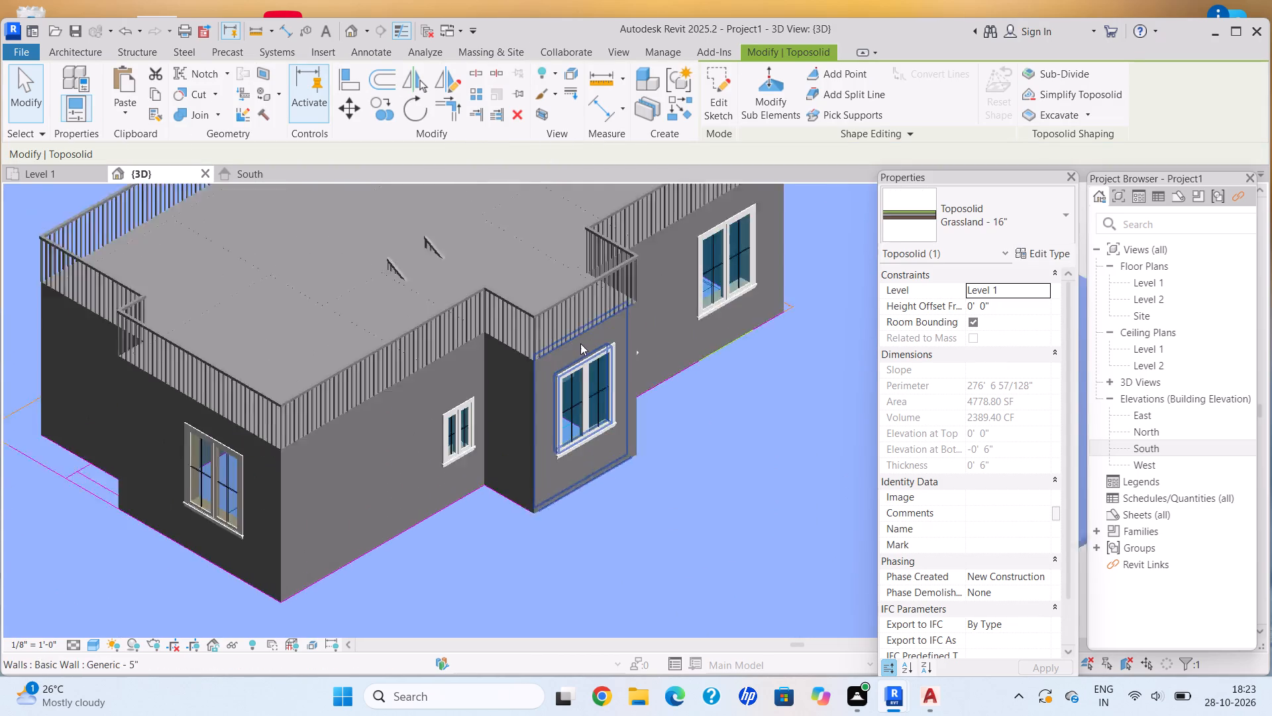
scroll(580, 343, up, 2)
key(Escape)
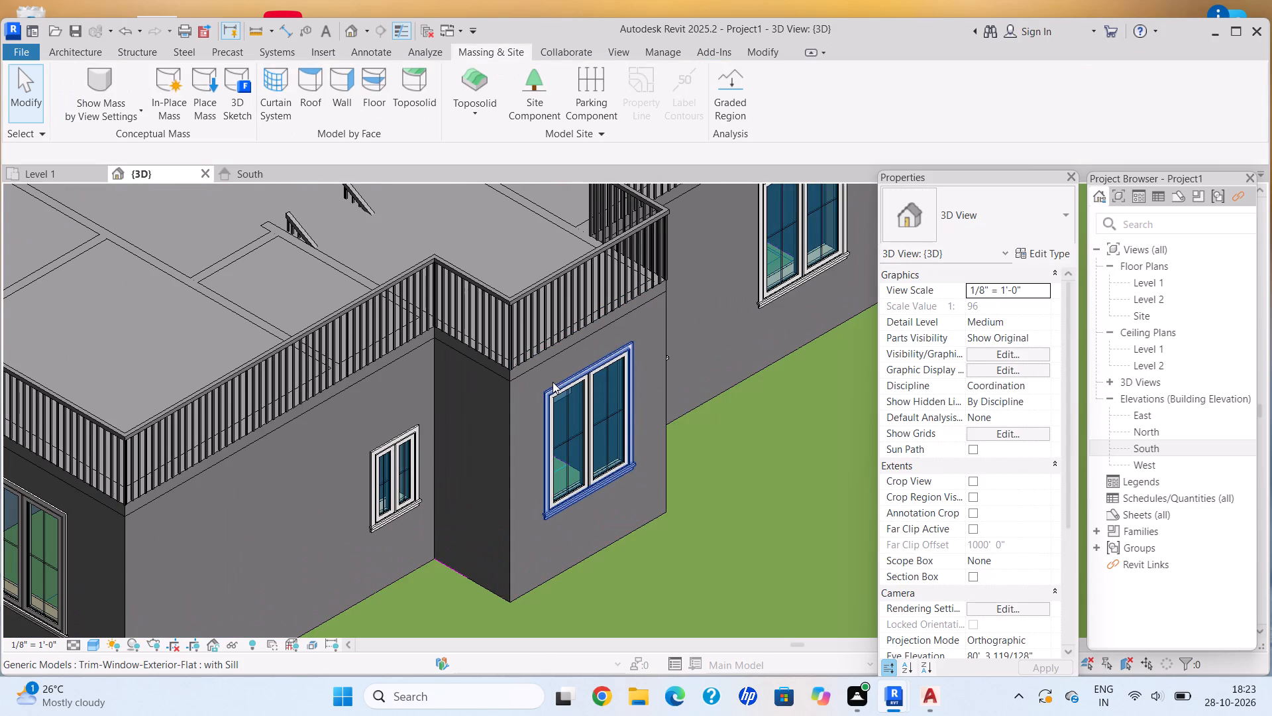
scroll(548, 396, down, 9)
middle_drag(343, 469, 392, 444)
scroll(486, 459, up, 1)
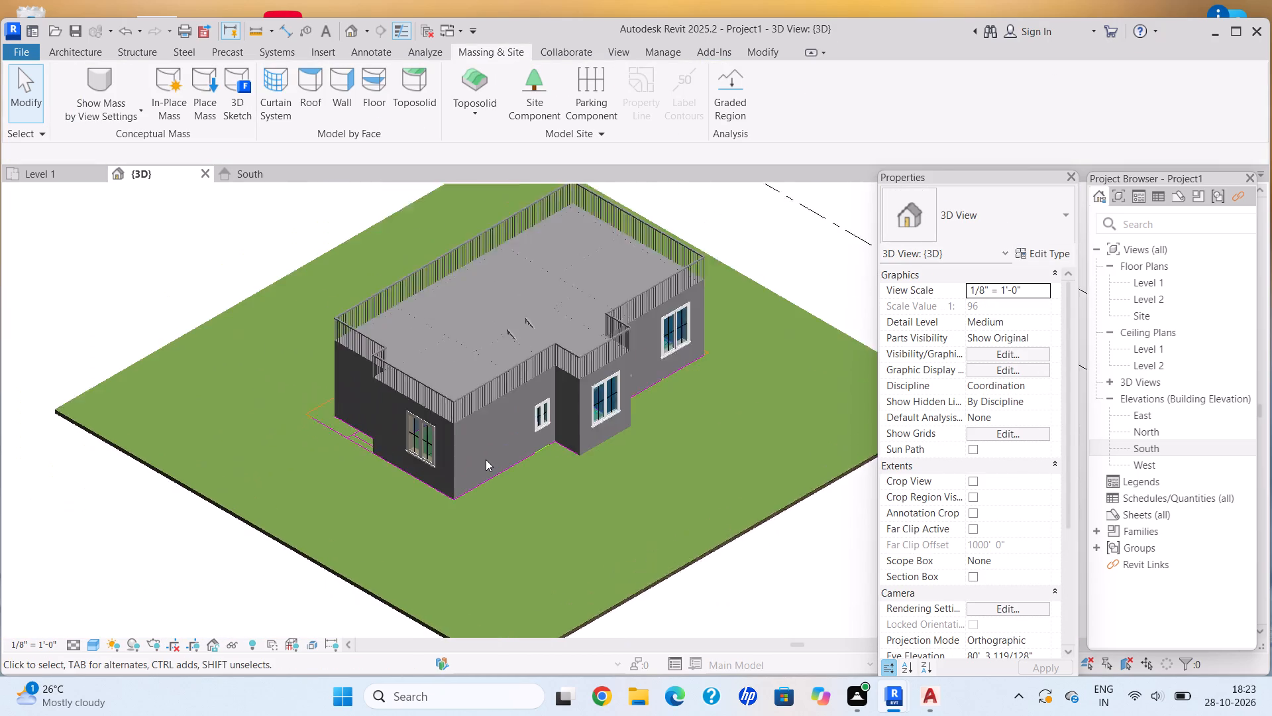
scroll(486, 459, up, 2)
middle_drag(464, 475, 393, 507)
middle_drag(521, 525, 412, 579)
scroll(390, 580, down, 1)
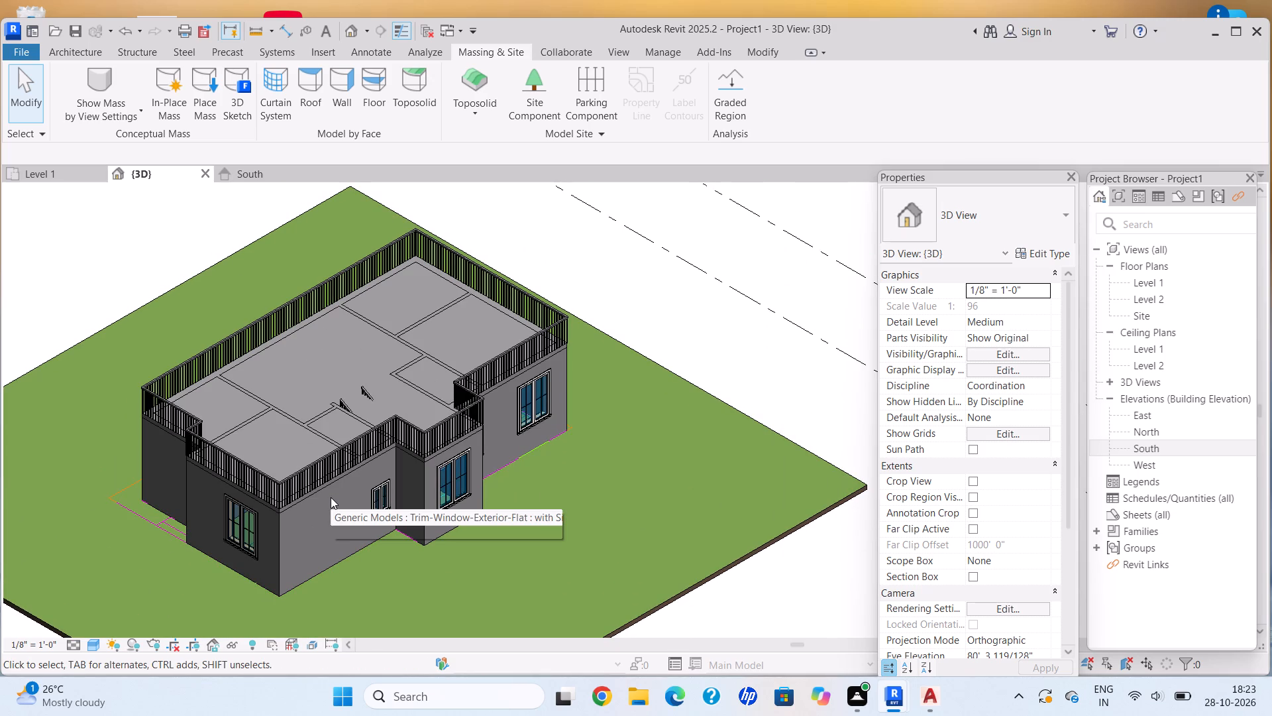
key(Escape)
scroll(323, 600, down, 4)
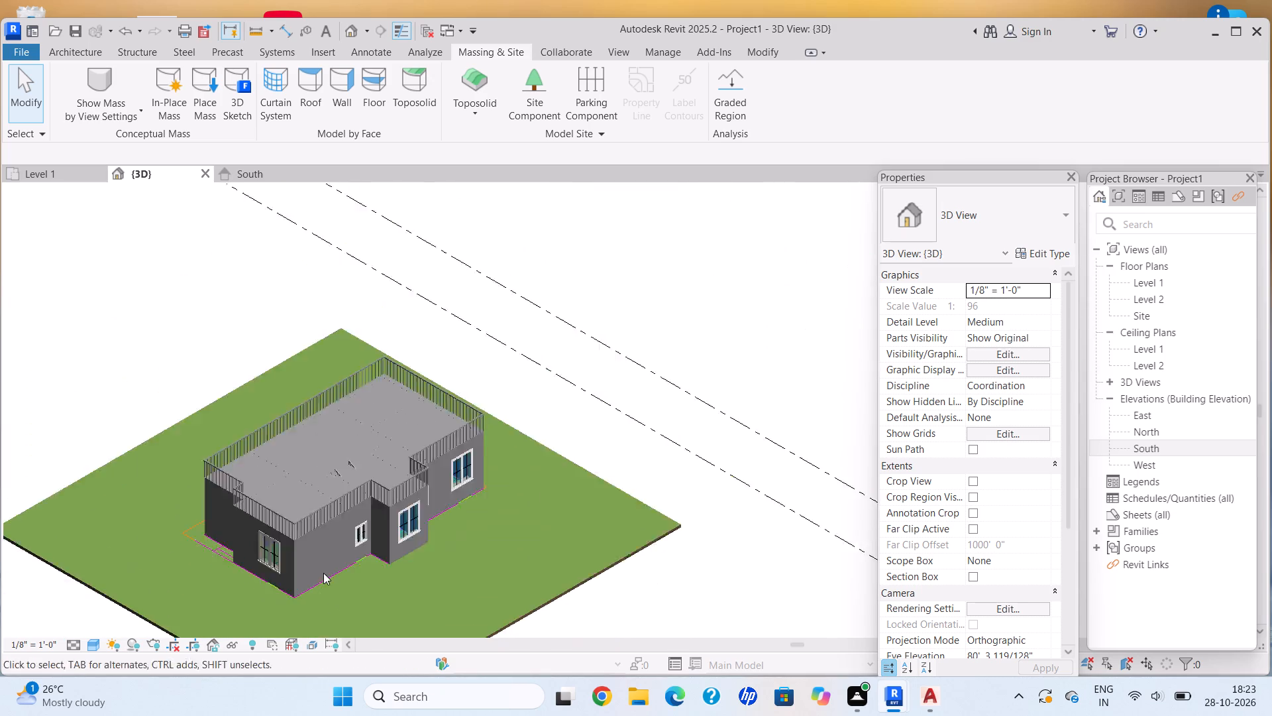
scroll(323, 573, down, 1)
shift+middle_click(282, 527)
shift+middle_drag(295, 514, 594, 459)
middle_drag(240, 493, 474, 506)
shift+middle_drag(426, 510, 262, 501)
scroll(433, 526, up, 3)
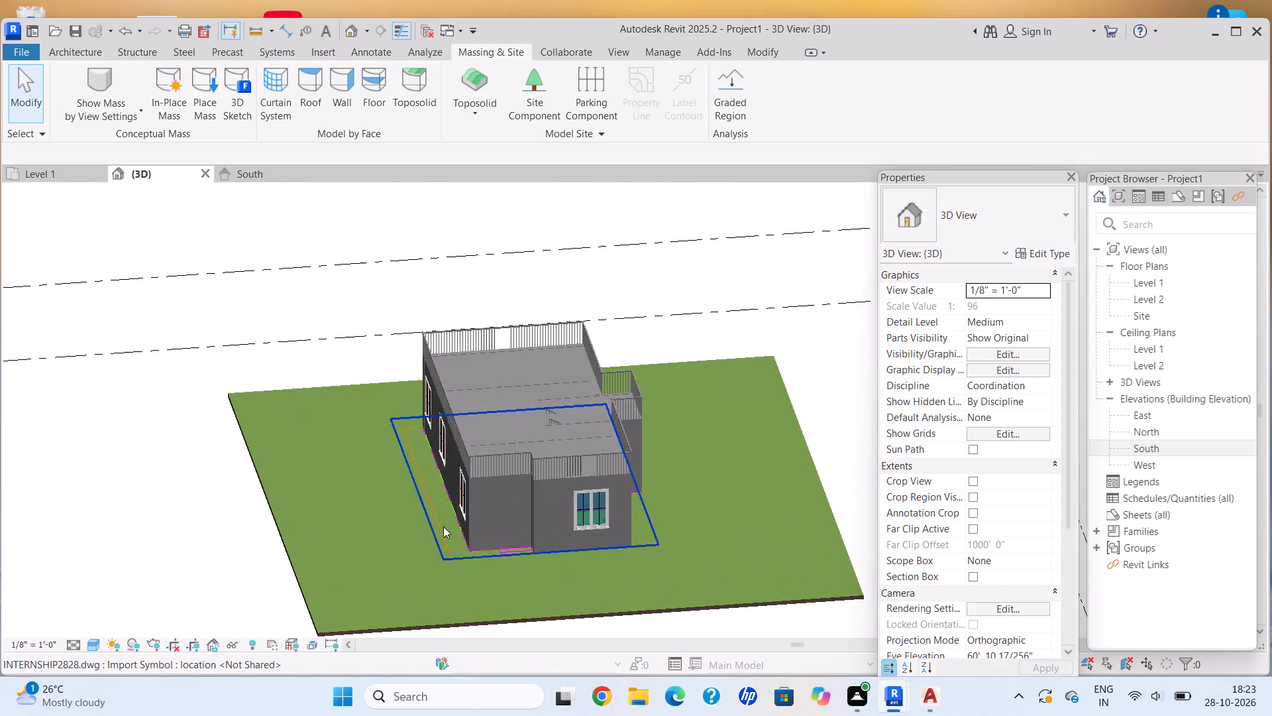
shift+middle_drag(517, 531, 738, 416)
middle_drag(280, 534, 556, 508)
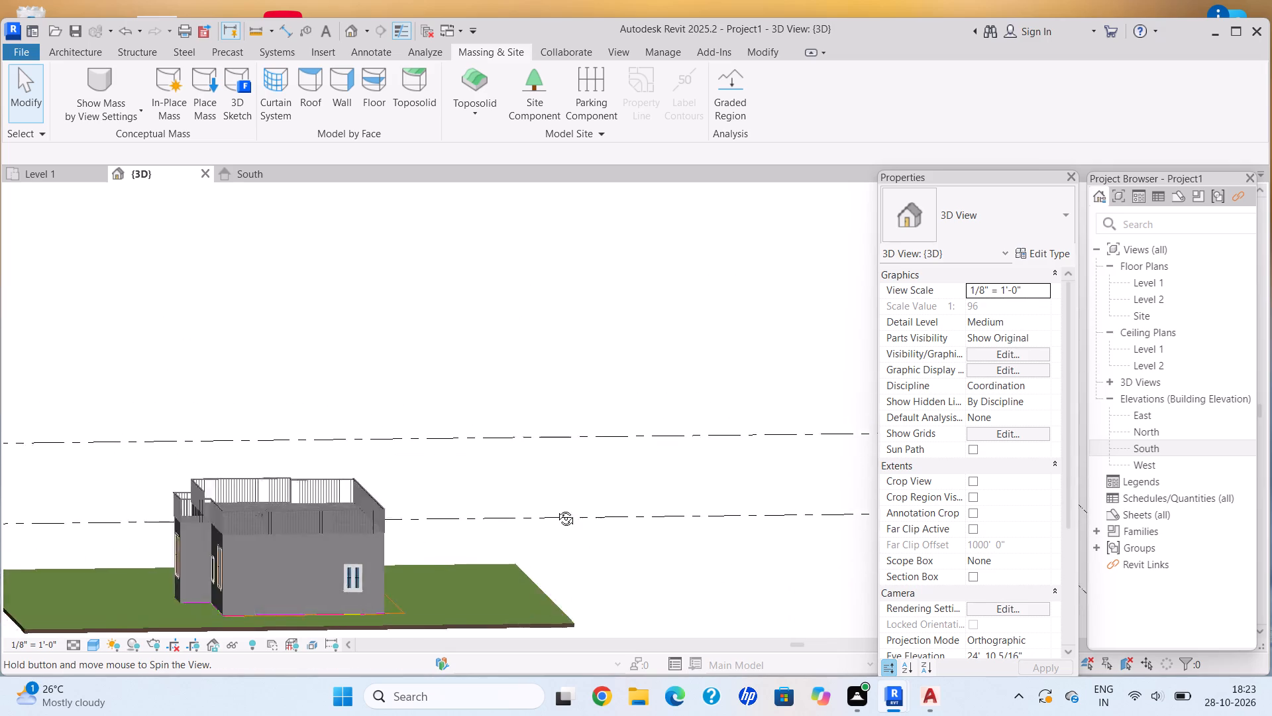
middle_drag(556, 508, 576, 505)
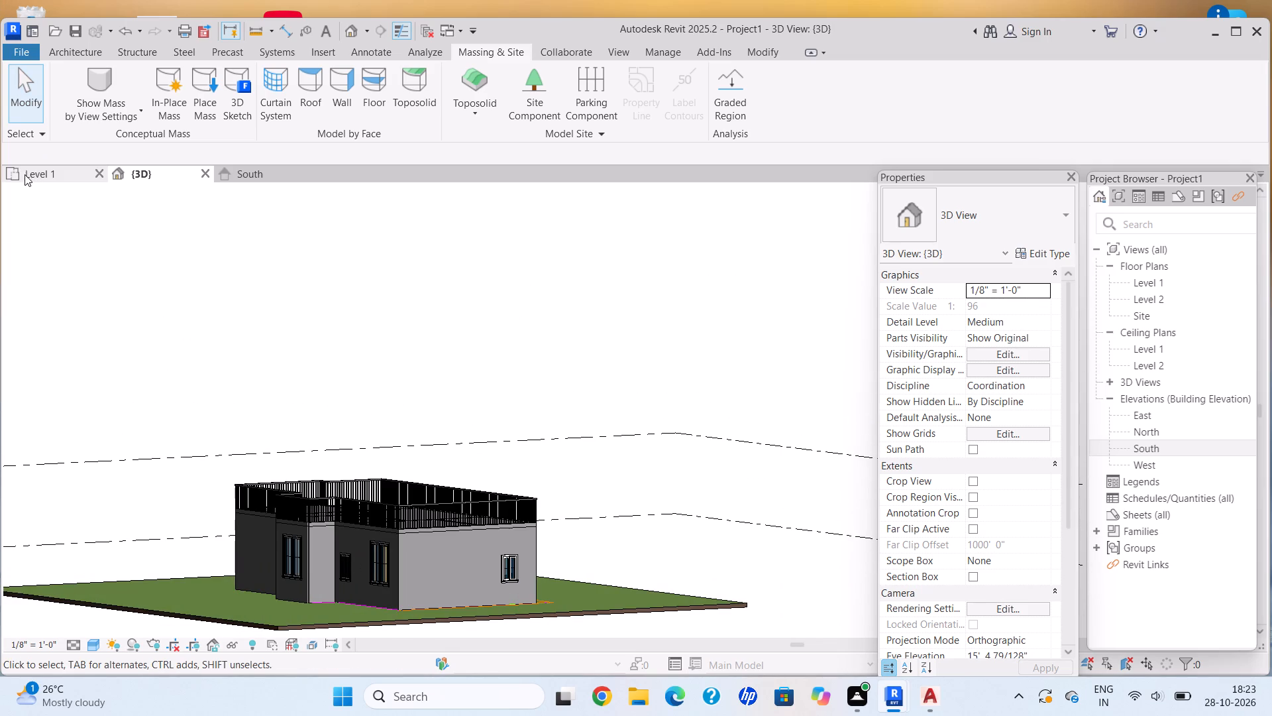
scroll(331, 355, down, 1)
In the Level 1 plan, place a Single-Flush 36" x 84" door in the drawing area's outer wall at the entry.
click(38, 164)
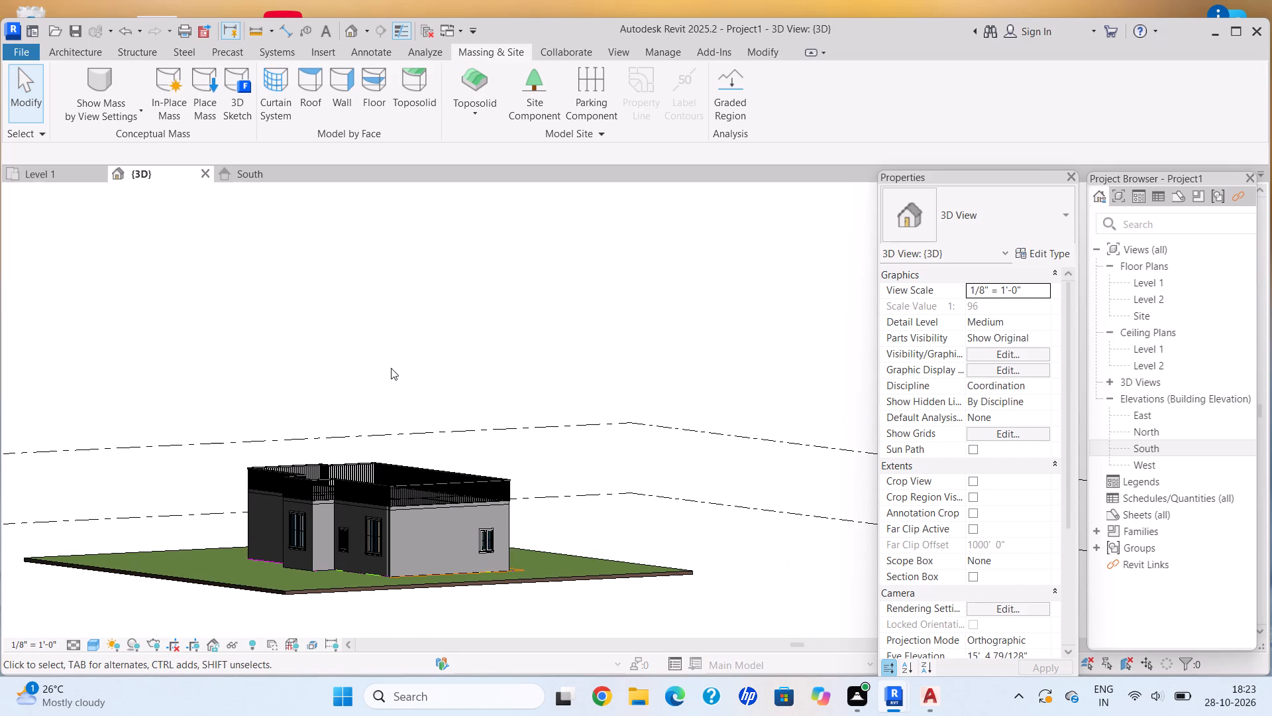
click(50, 52)
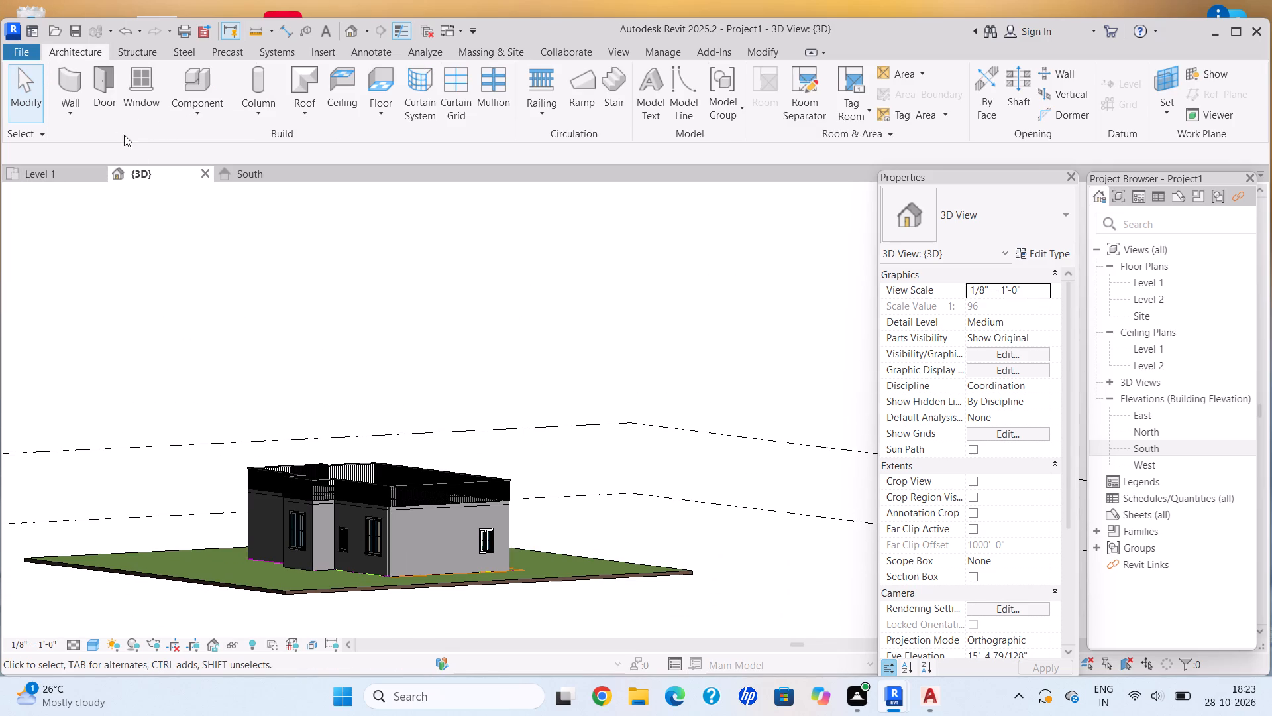
click(101, 98)
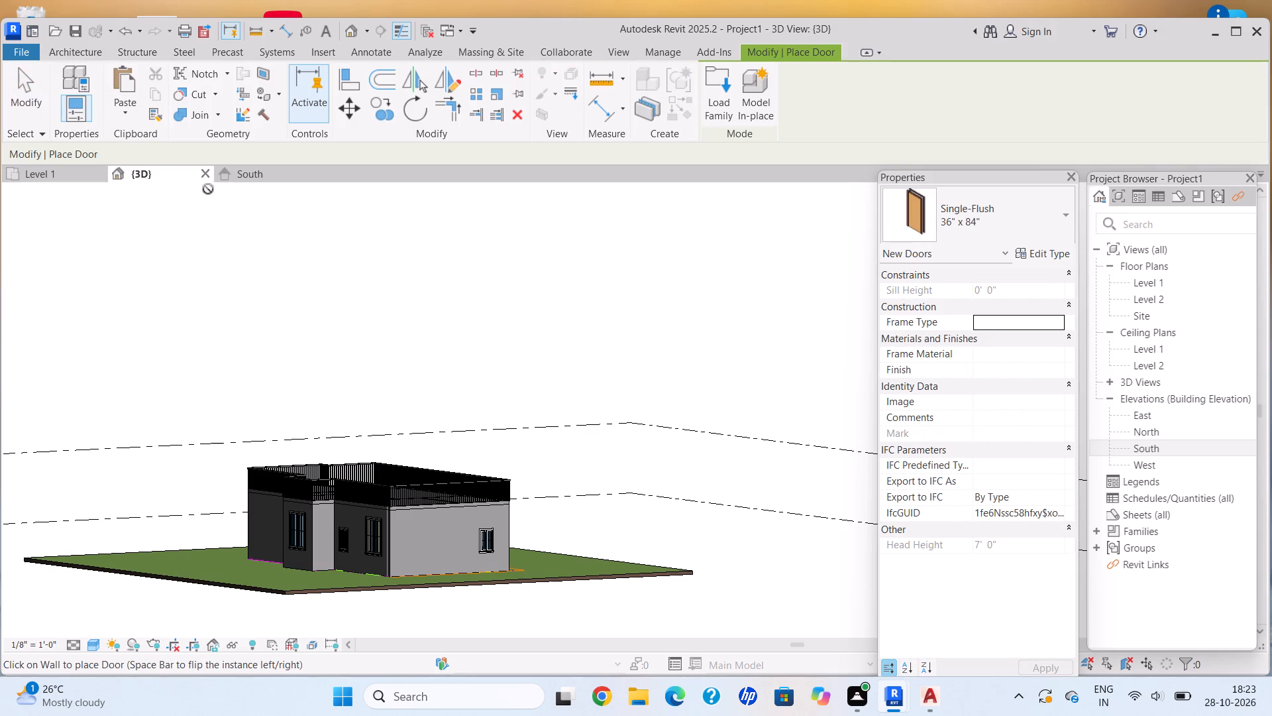
click(63, 182)
scroll(435, 414, down, 1)
middle_drag(436, 418, 398, 385)
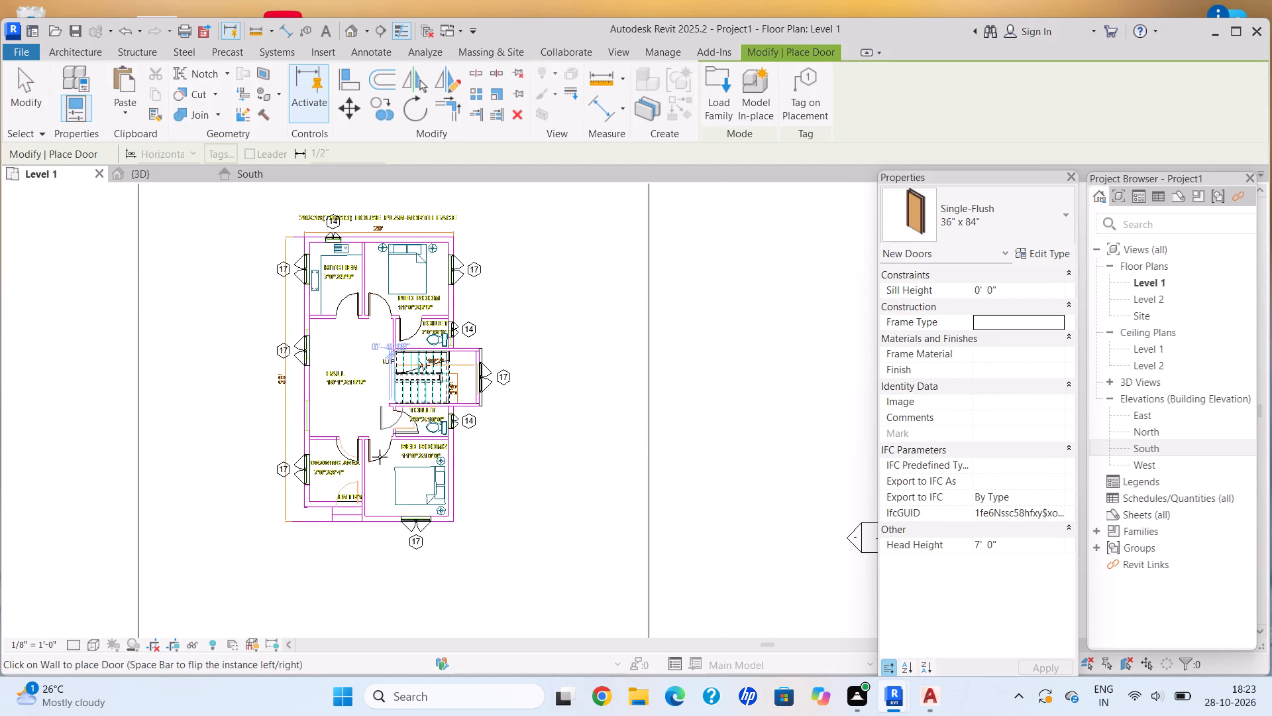
scroll(357, 489, up, 11)
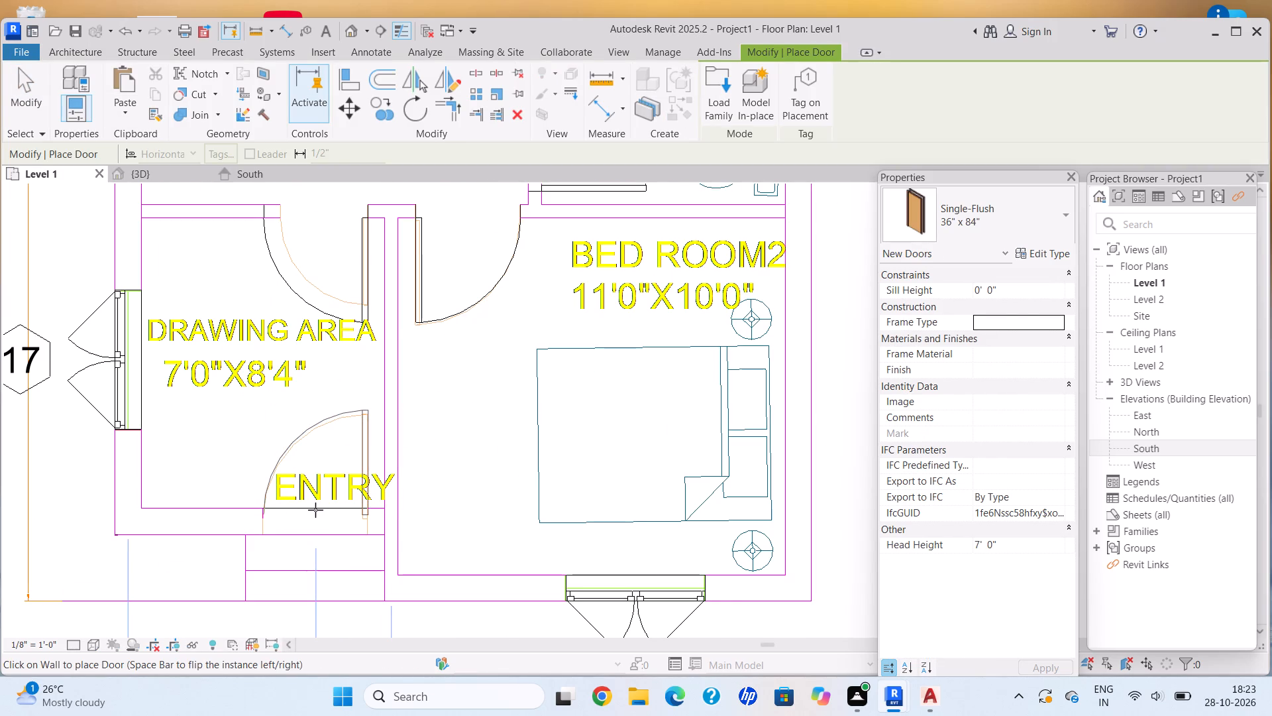
click(315, 510)
key(Escape)
key(Escape)
Examine the new entry door, the facades and the roof railing in the 3D view.
click(138, 170)
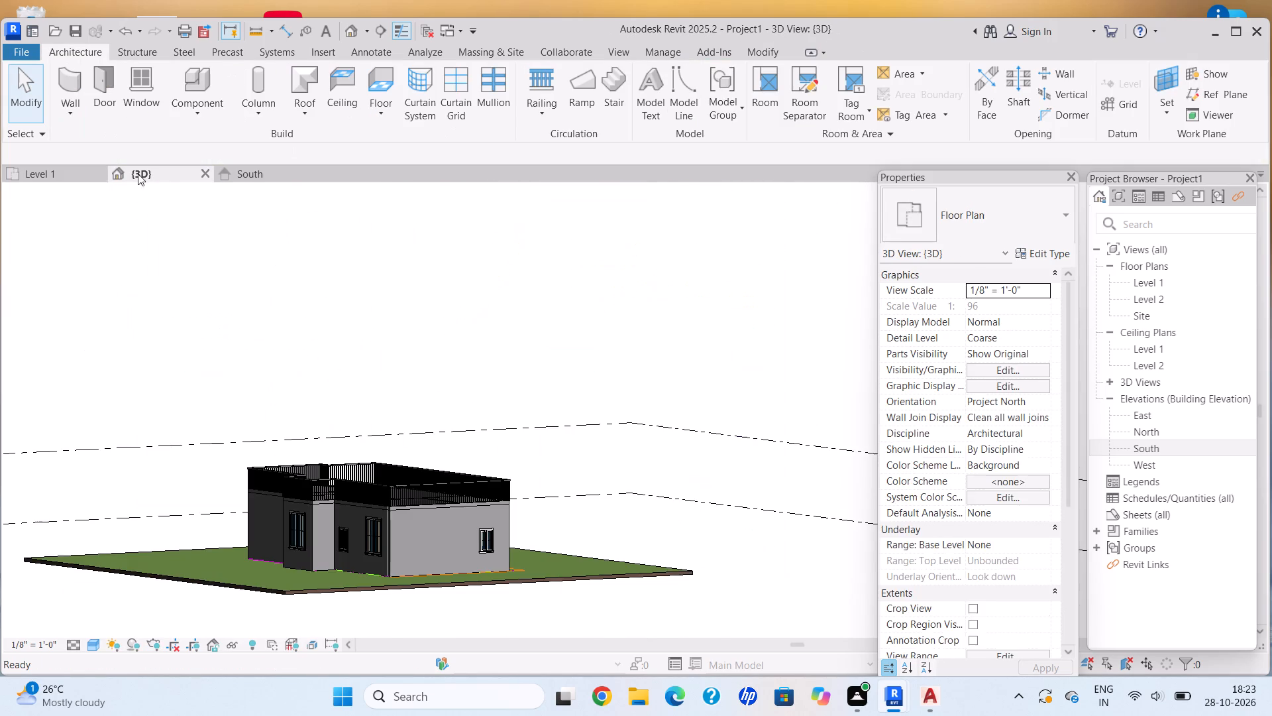
key(Escape)
shift+middle_drag(321, 558, 492, 570)
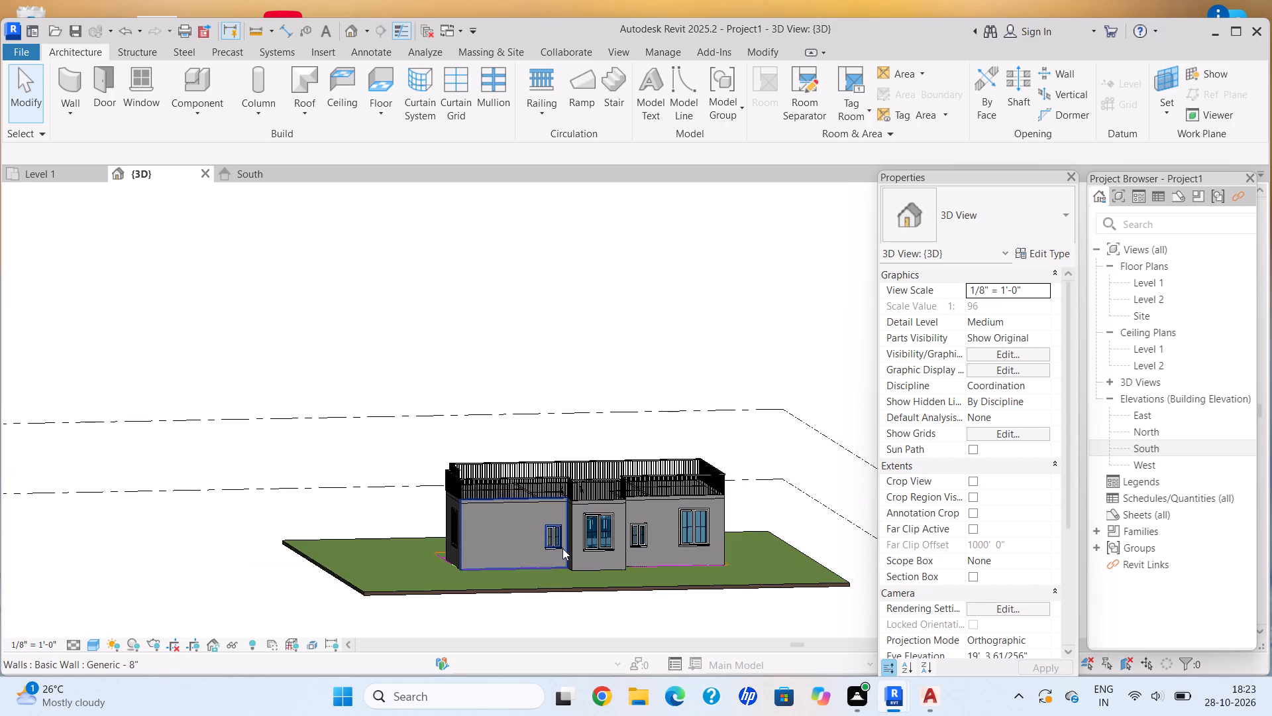
shift+middle_drag(563, 548, 735, 489)
shift+scroll(735, 489, up, 1)
middle_drag(493, 512, 545, 542)
scroll(554, 537, up, 1)
middle_drag(554, 537, 547, 540)
middle_drag(533, 548, 451, 575)
shift+middle_drag(459, 560, 460, 560)
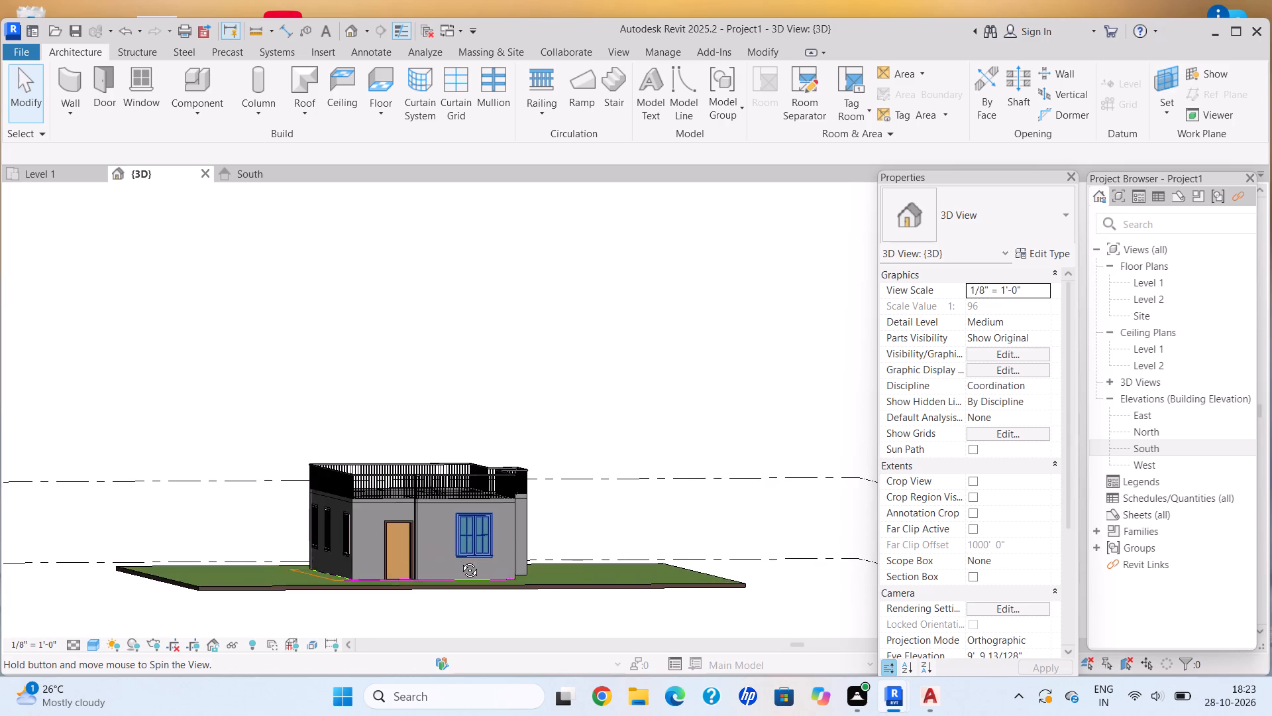
shift+middle_drag(460, 560, 449, 595)
scroll(446, 589, up, 4)
shift+middle_drag(399, 588, 229, 550)
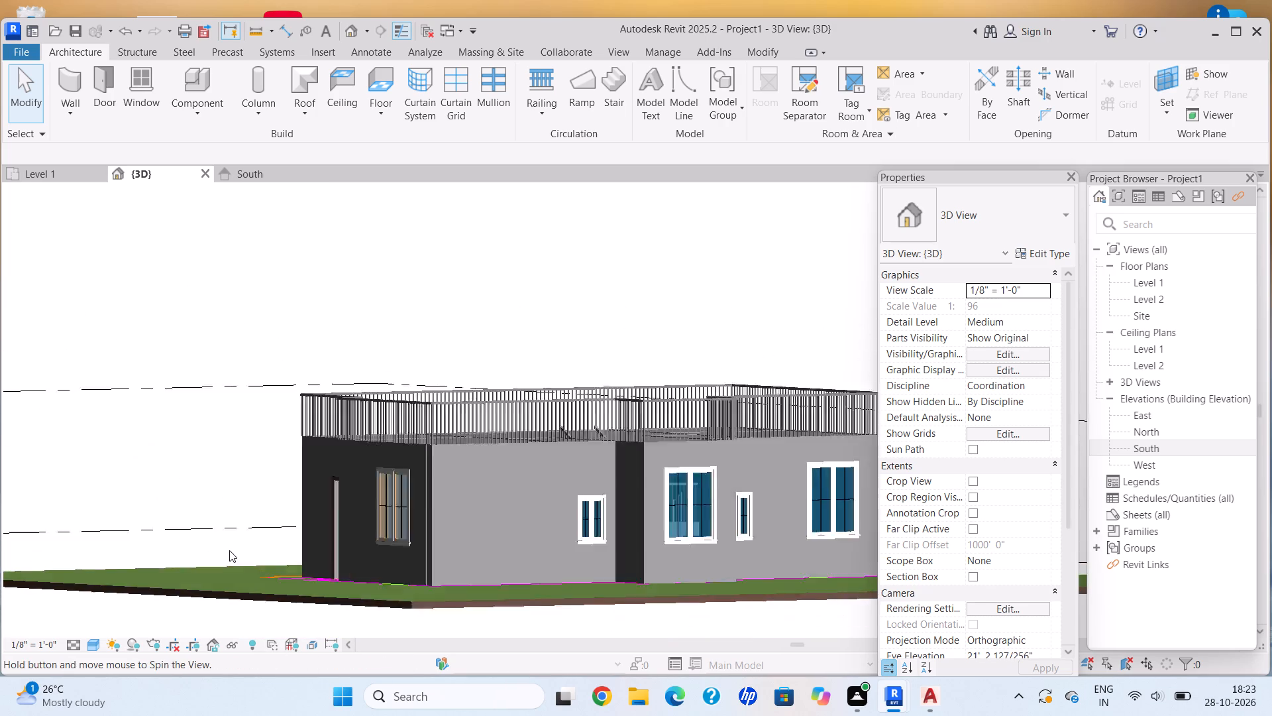
shift+scroll(229, 550, down, 5)
shift+middle_drag(229, 550, 230, 550)
shift+middle_drag(229, 550, 422, 560)
scroll(350, 554, up, 6)
shift+middle_drag(346, 554, 300, 571)
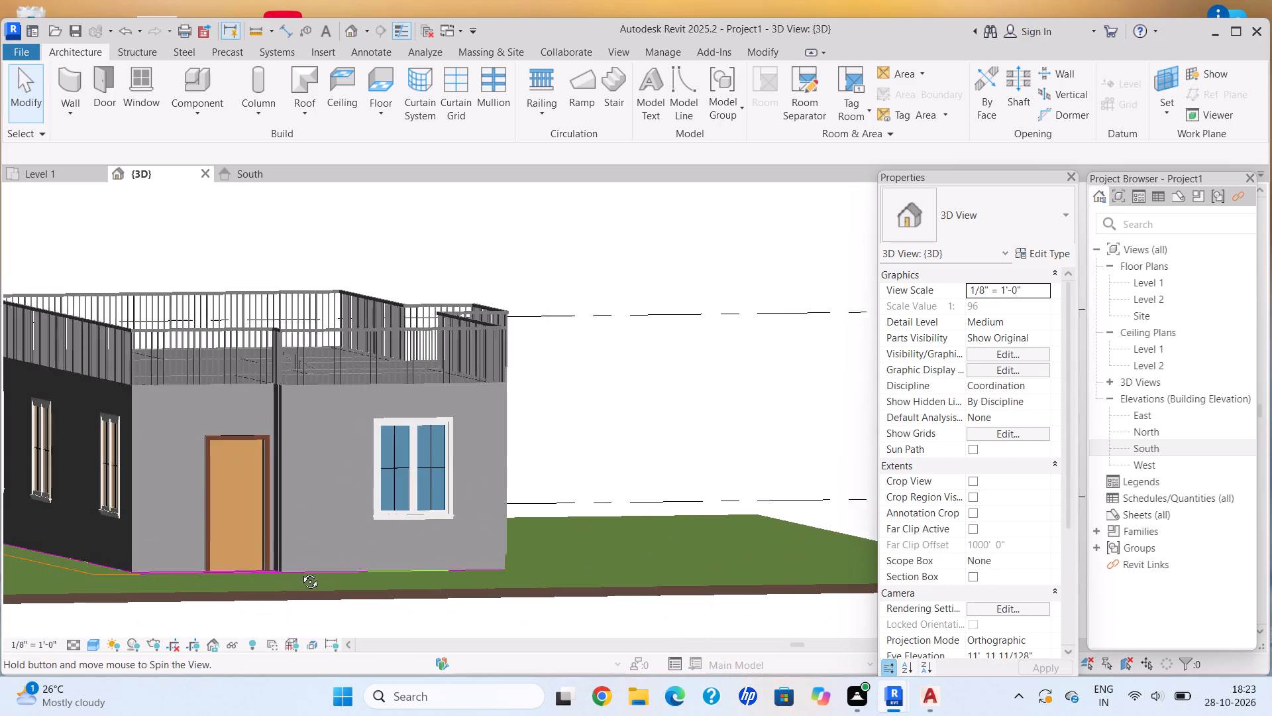
shift+middle_drag(300, 571, 285, 575)
scroll(360, 551, down, 3)
middle_drag(360, 551, 392, 538)
scroll(369, 547, up, 1)
shift+middle_click(433, 541)
scroll(464, 426, up, 5)
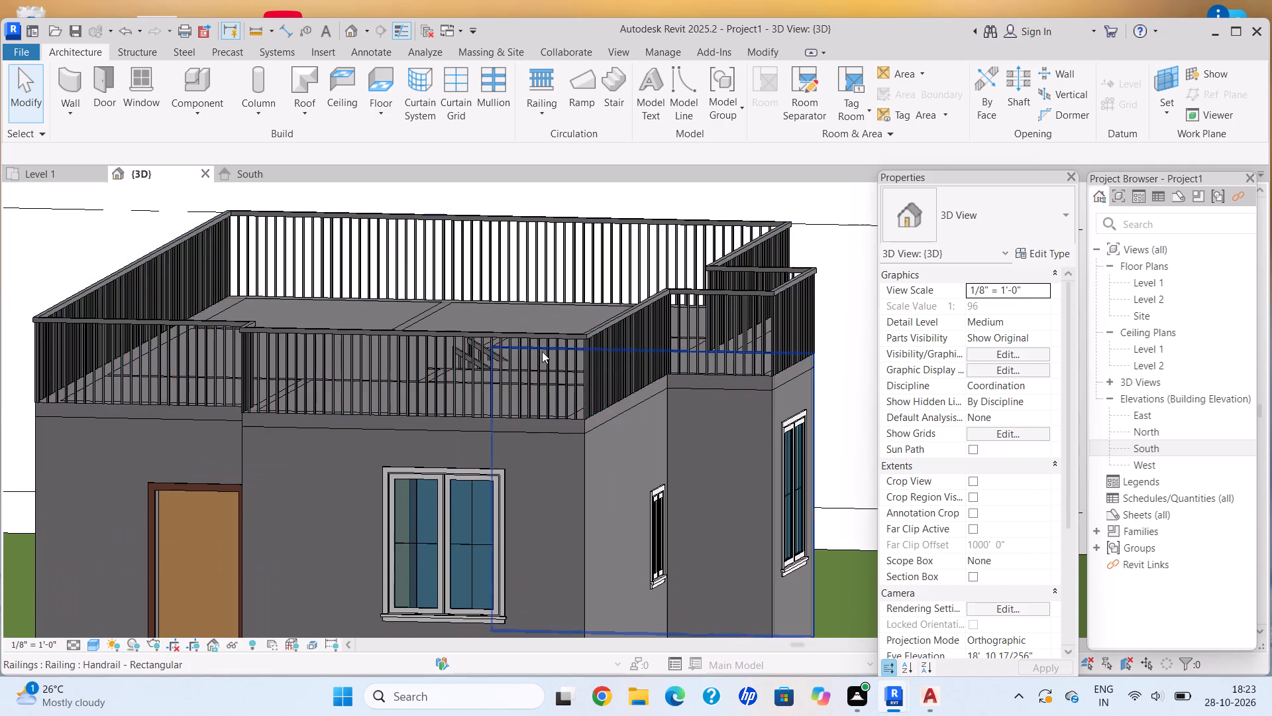
Change the roof-edge railing's type to Glass Panel - Bottom Fill.
key(Escape)
click(579, 338)
click(960, 196)
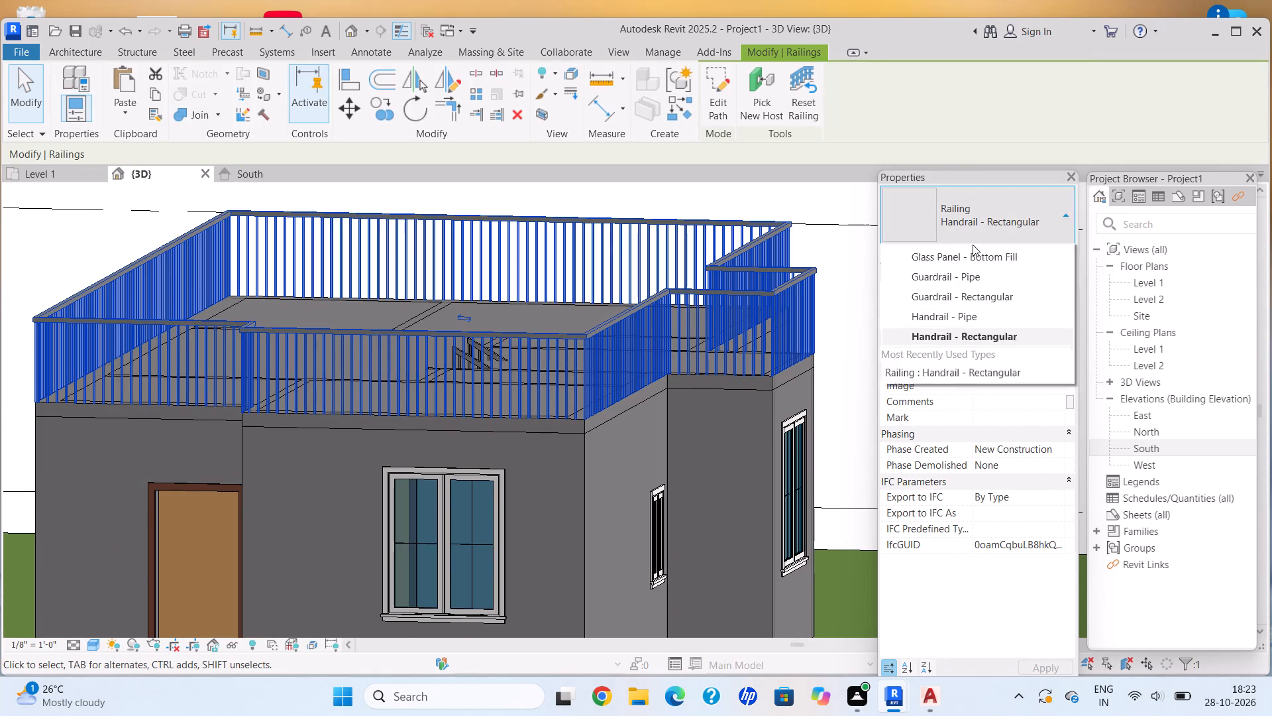
click(934, 292)
key(Escape)
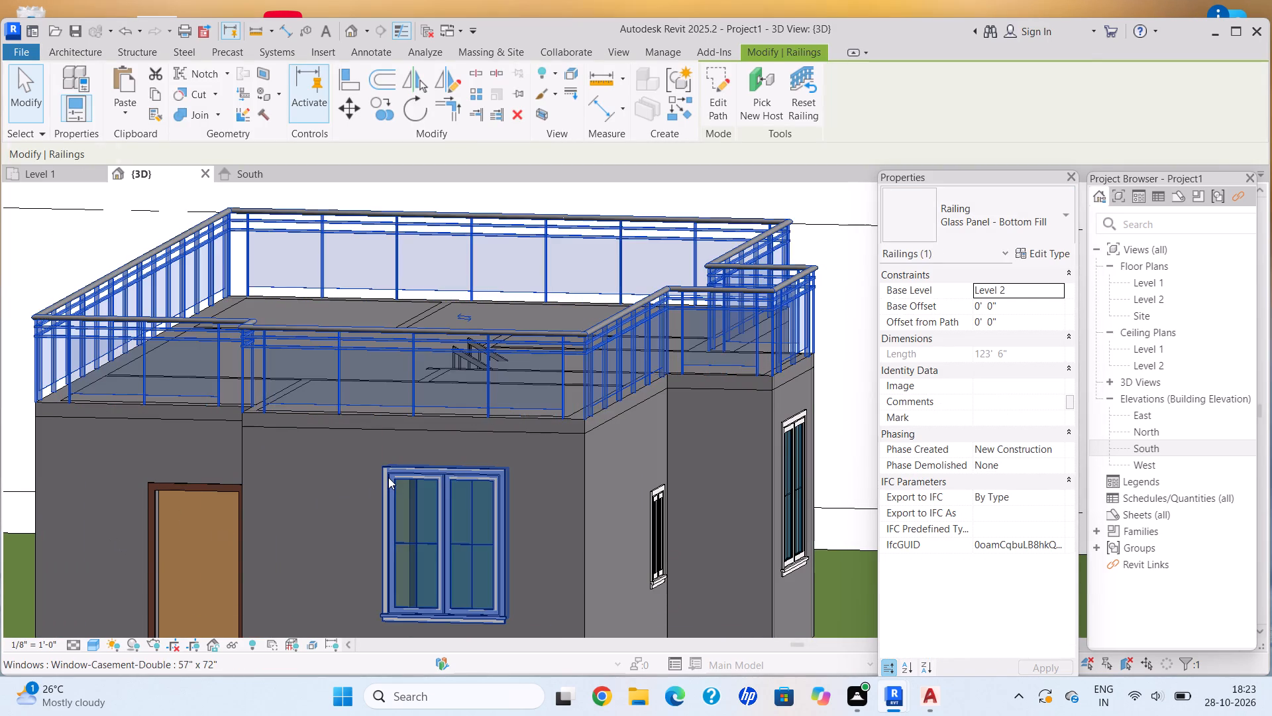
scroll(388, 477, down, 4)
key(Escape)
Inspect the glass panel railing and the entrance facade in the 3D view.
middle_drag(295, 488, 328, 451)
scroll(472, 453, up, 4)
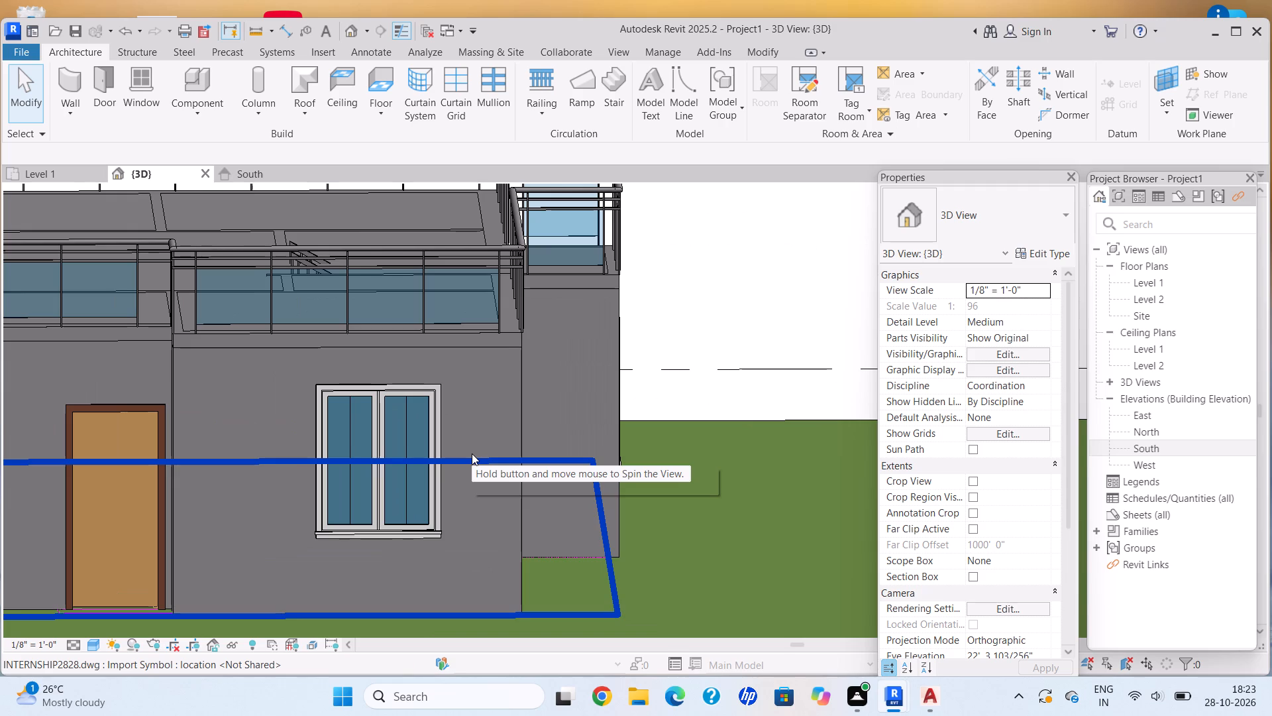
scroll(480, 523, down, 2)
middle_drag(481, 522, 504, 525)
scroll(537, 571, down, 2)
middle_drag(537, 571, 496, 530)
scroll(460, 493, down, 2)
middle_drag(455, 505, 340, 534)
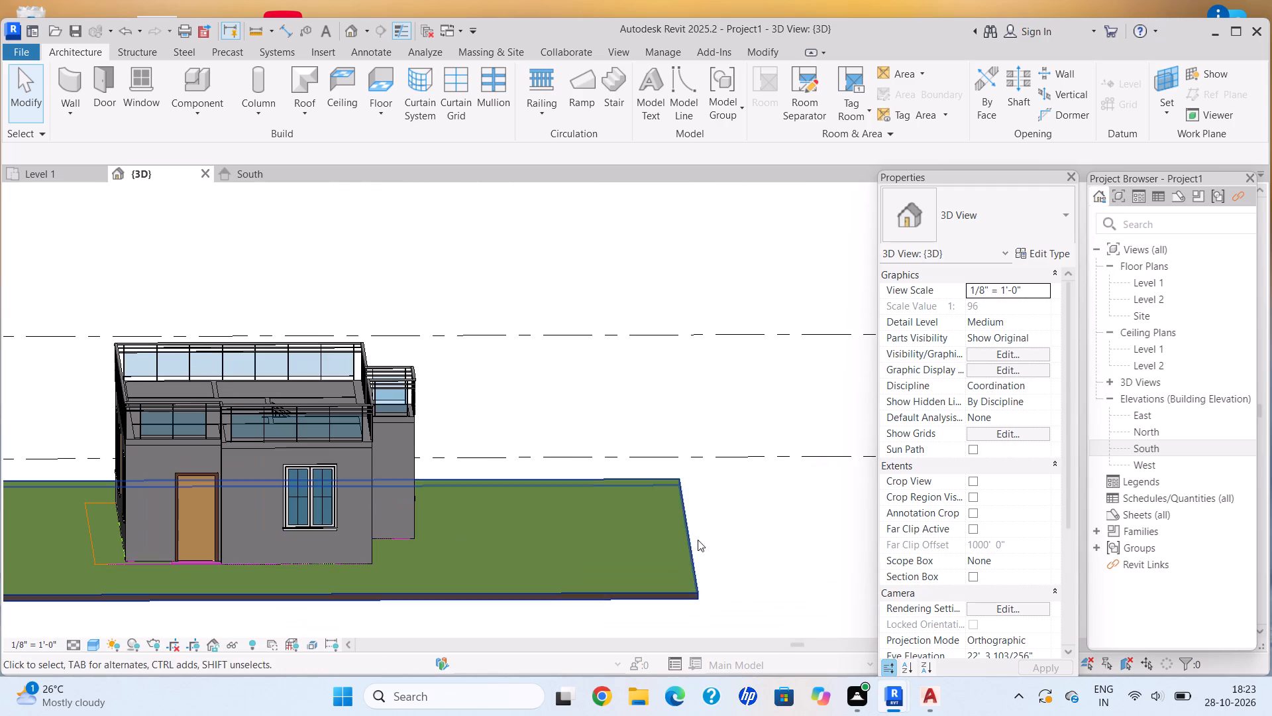
Set the grassland toposolid's height offset from level to -3".
middle_drag(309, 550, 382, 546)
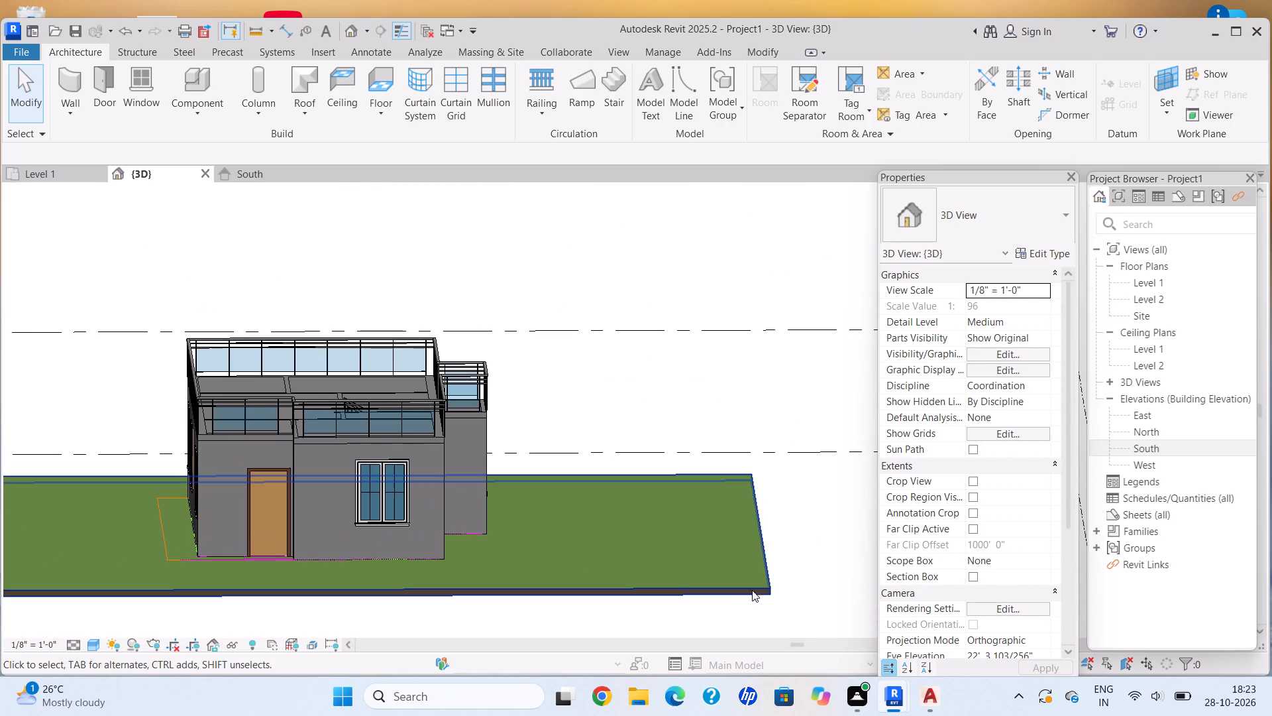
click(774, 587)
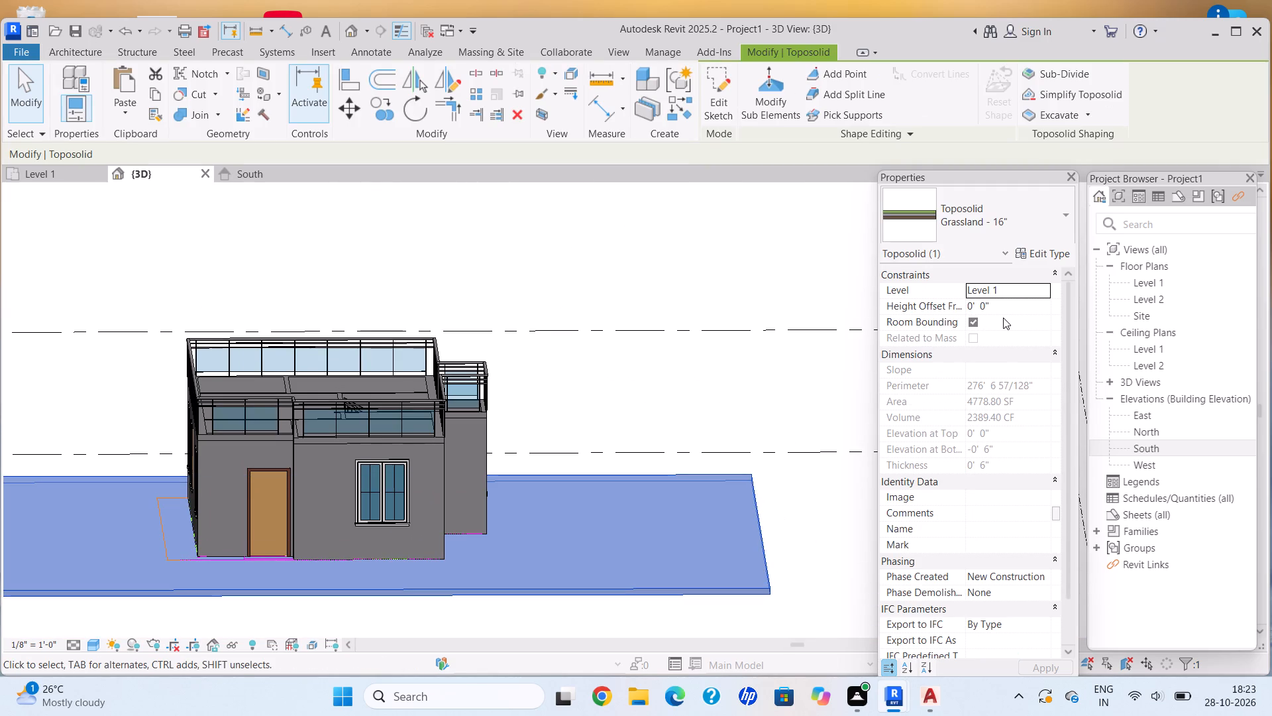
click(1016, 305)
key(BackSpace)
text(-3)
key(shift+quotedbl)
key(Return)
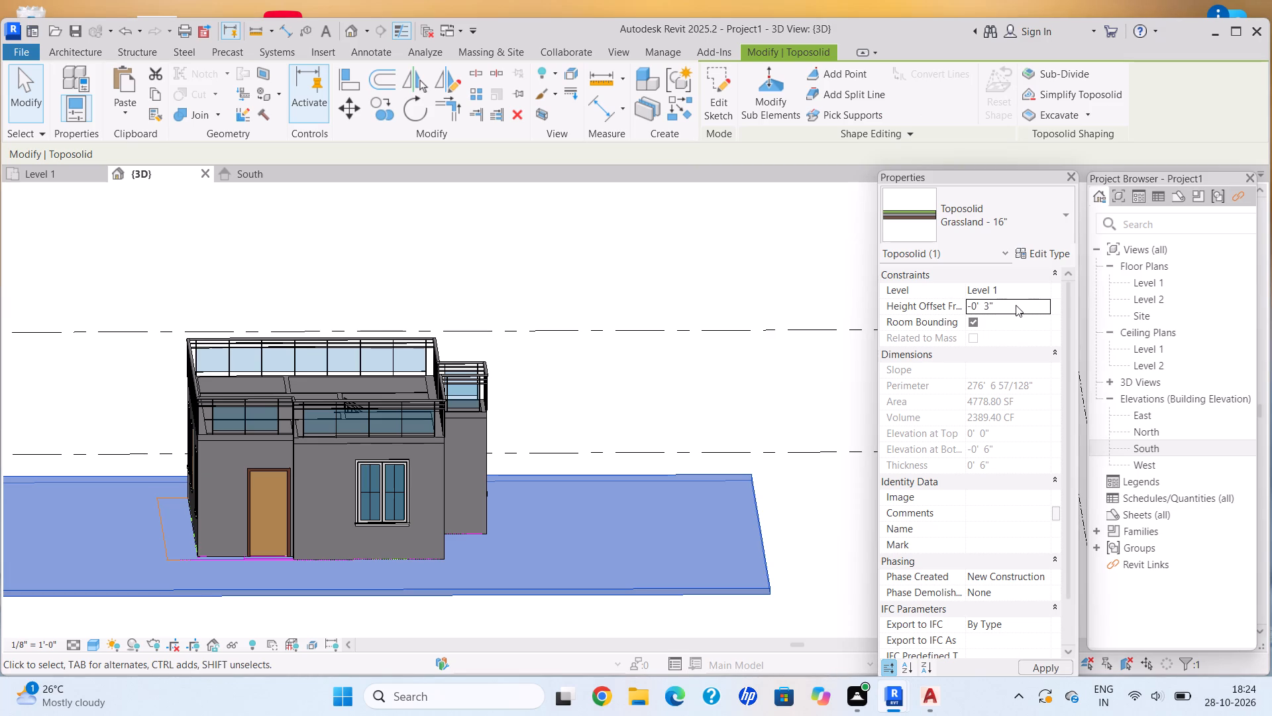
Examine the base of the house and the entry door threshold against the lowered toposolid in the 3D view.
scroll(459, 536, up, 8)
scroll(345, 612, down, 1)
middle_drag(353, 613, 482, 575)
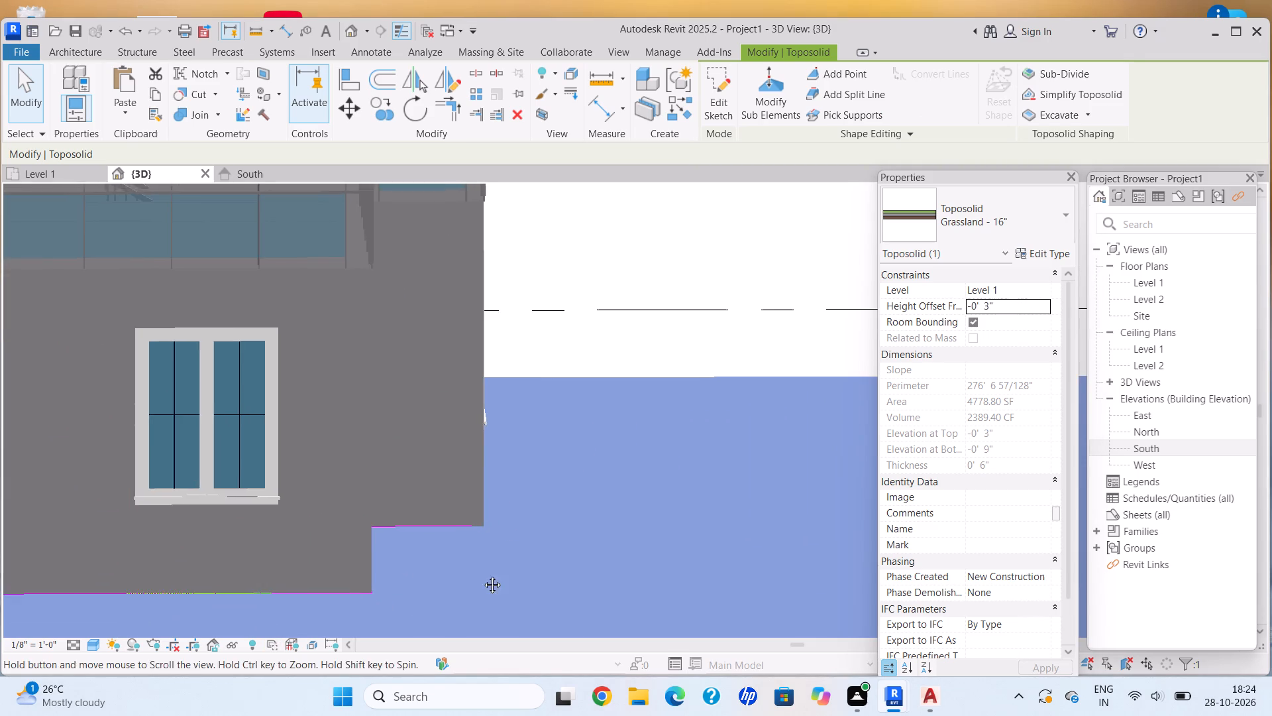
middle_drag(482, 575, 496, 569)
scroll(496, 569, down, 2)
scroll(420, 510, down, 5)
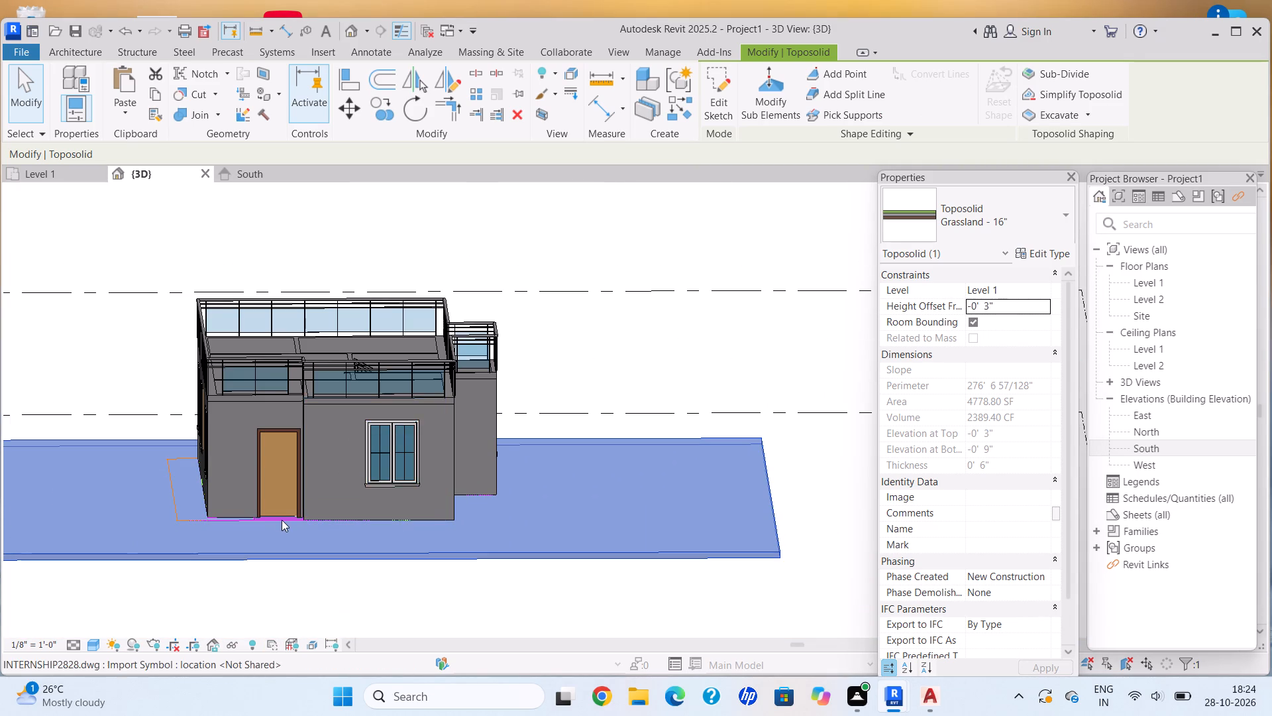
scroll(282, 520, up, 9)
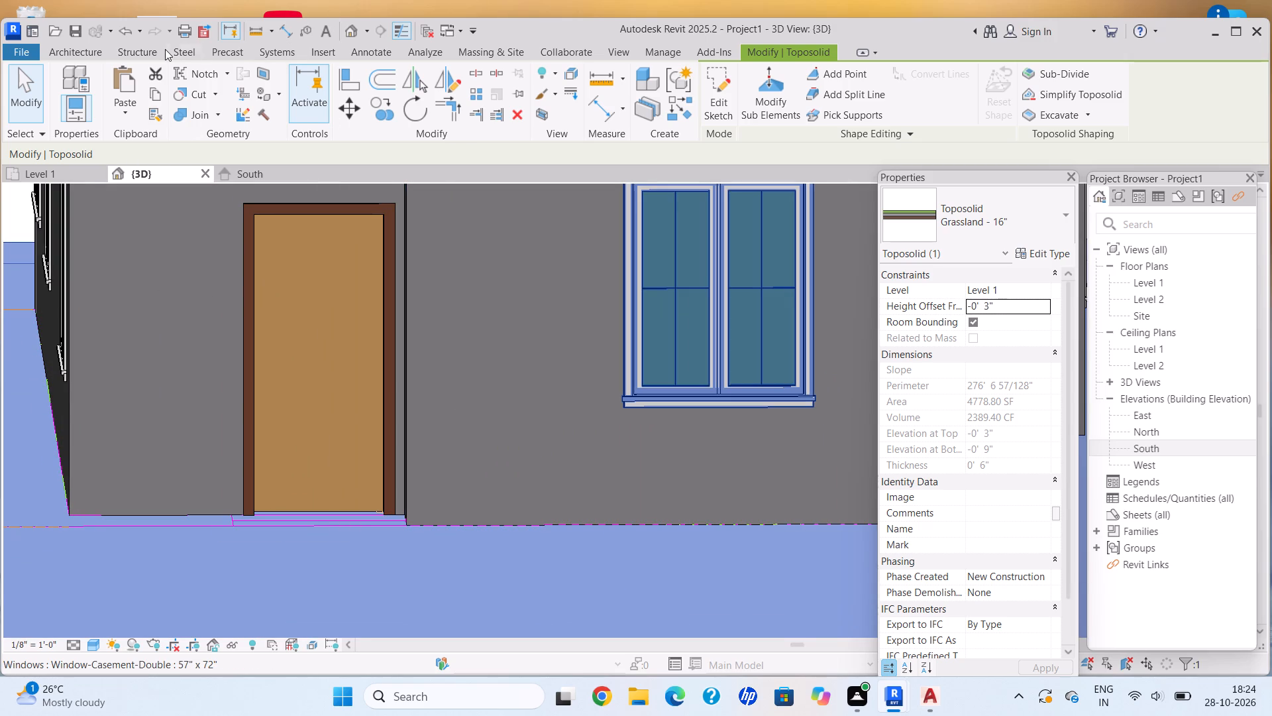
Start an architectural floor on Level 1 with straight boundary lines, working in the Level 1 plan at the kitchen corner.
click(52, 50)
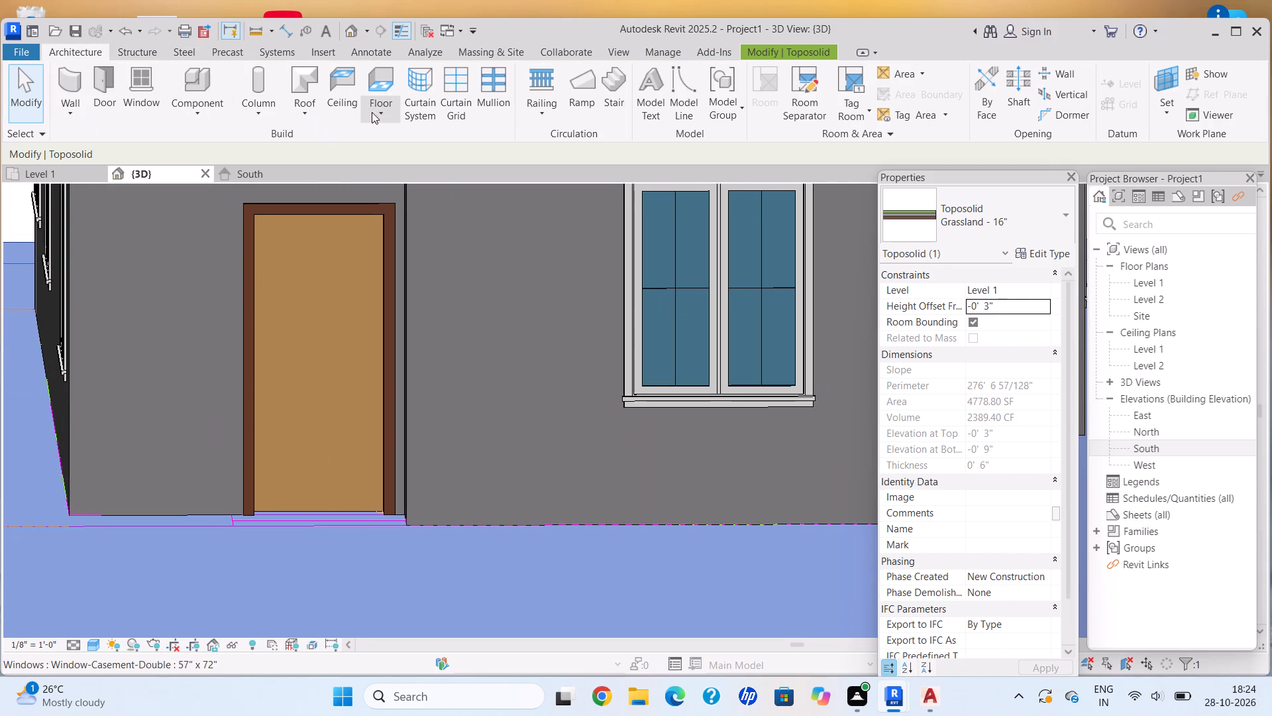
click(378, 113)
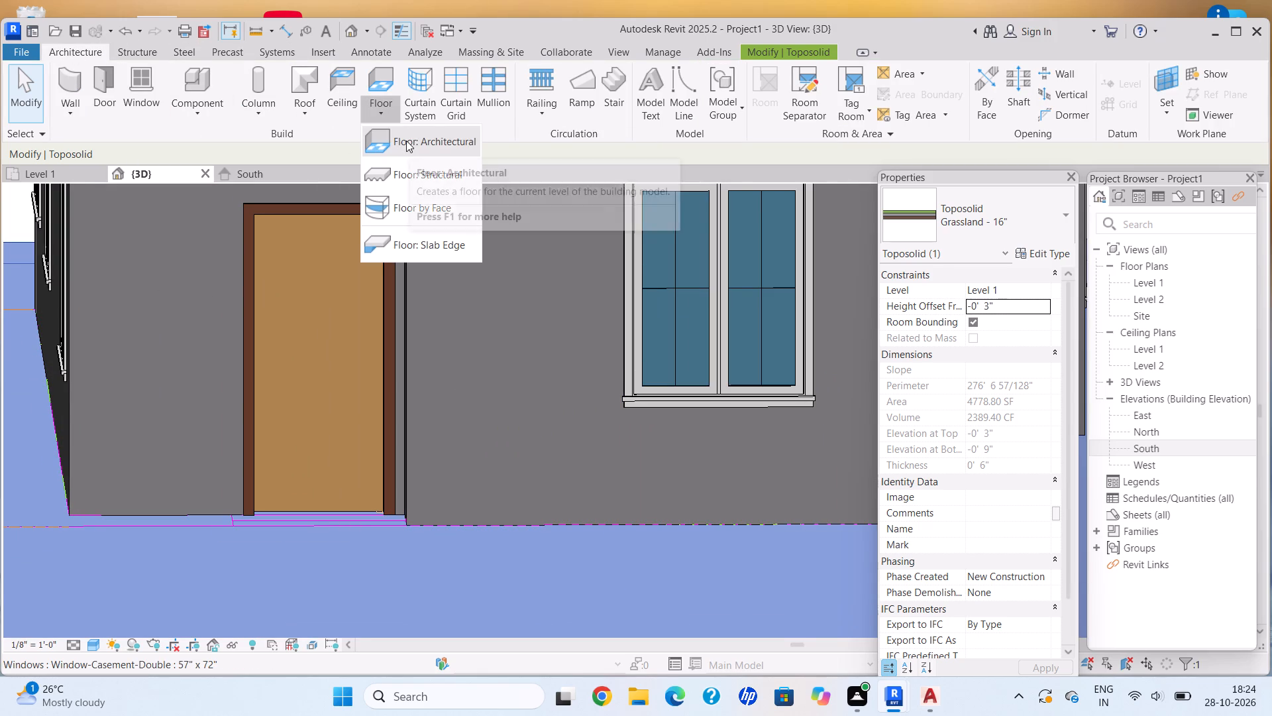
click(406, 141)
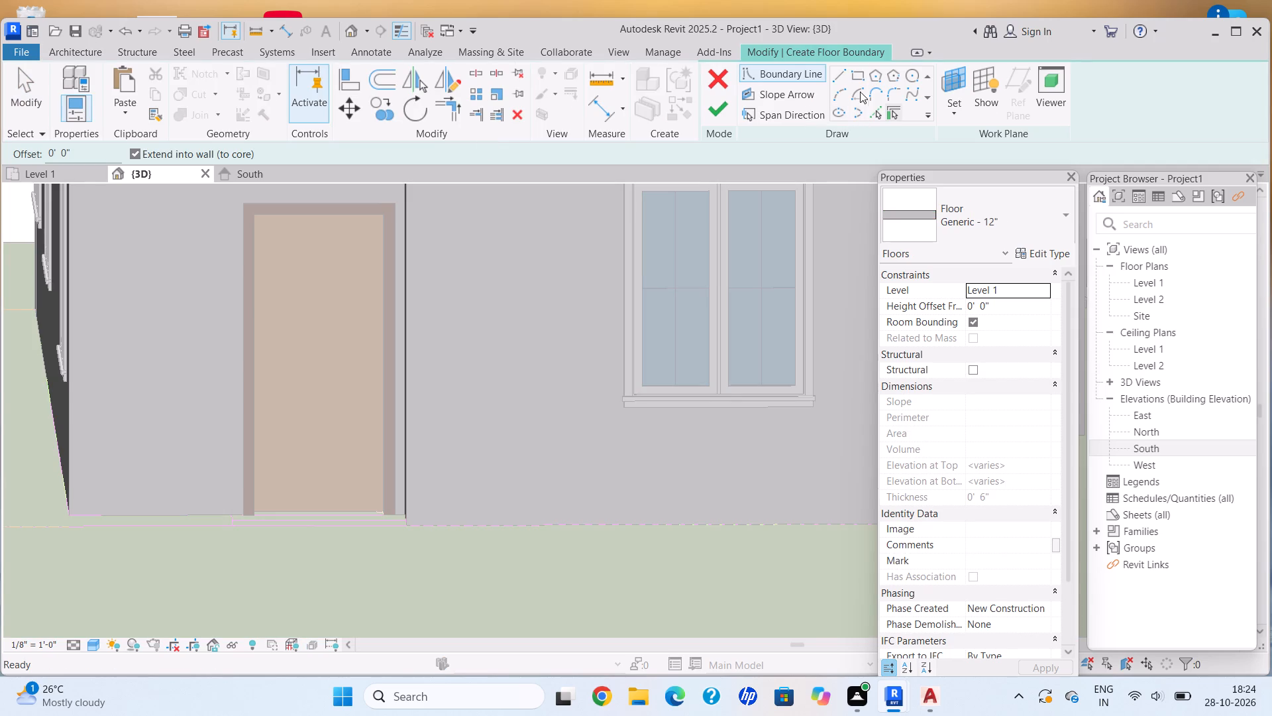
click(841, 76)
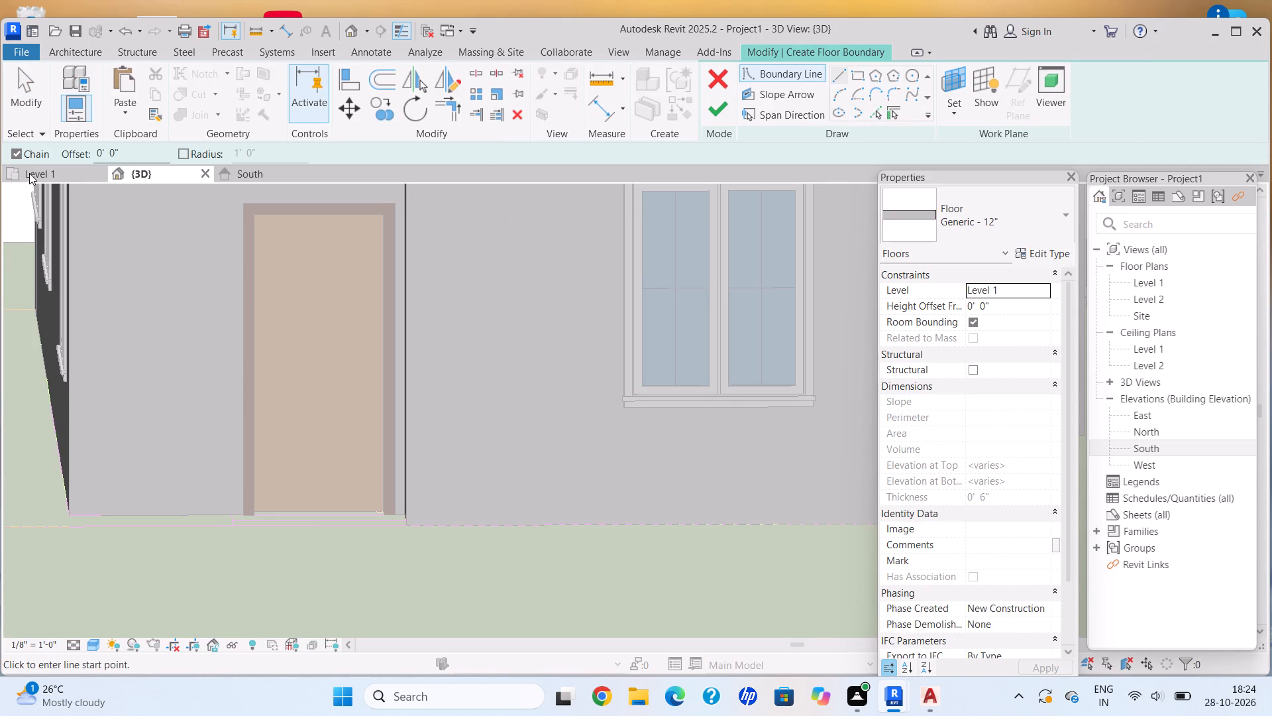
click(29, 173)
scroll(350, 306, down, 12)
middle_drag(352, 274, 370, 419)
scroll(346, 284, up, 3)
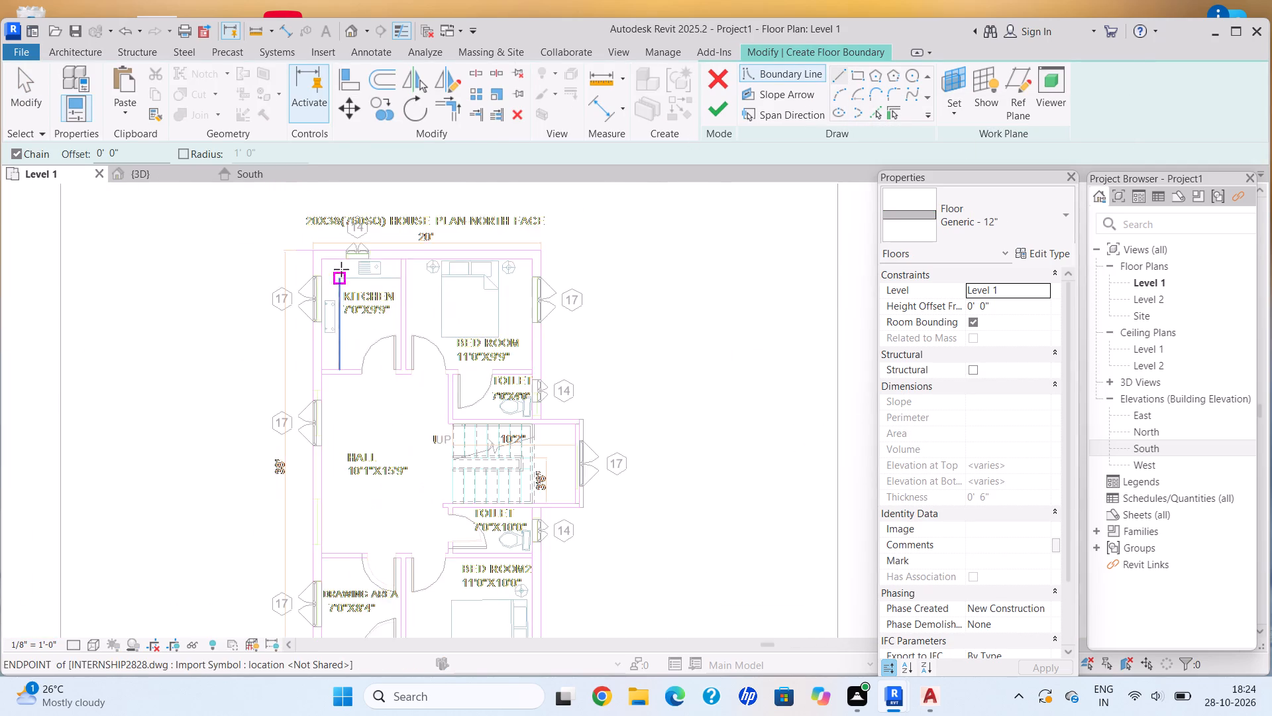
scroll(341, 269, up, 5)
middle_drag(314, 233, 307, 269)
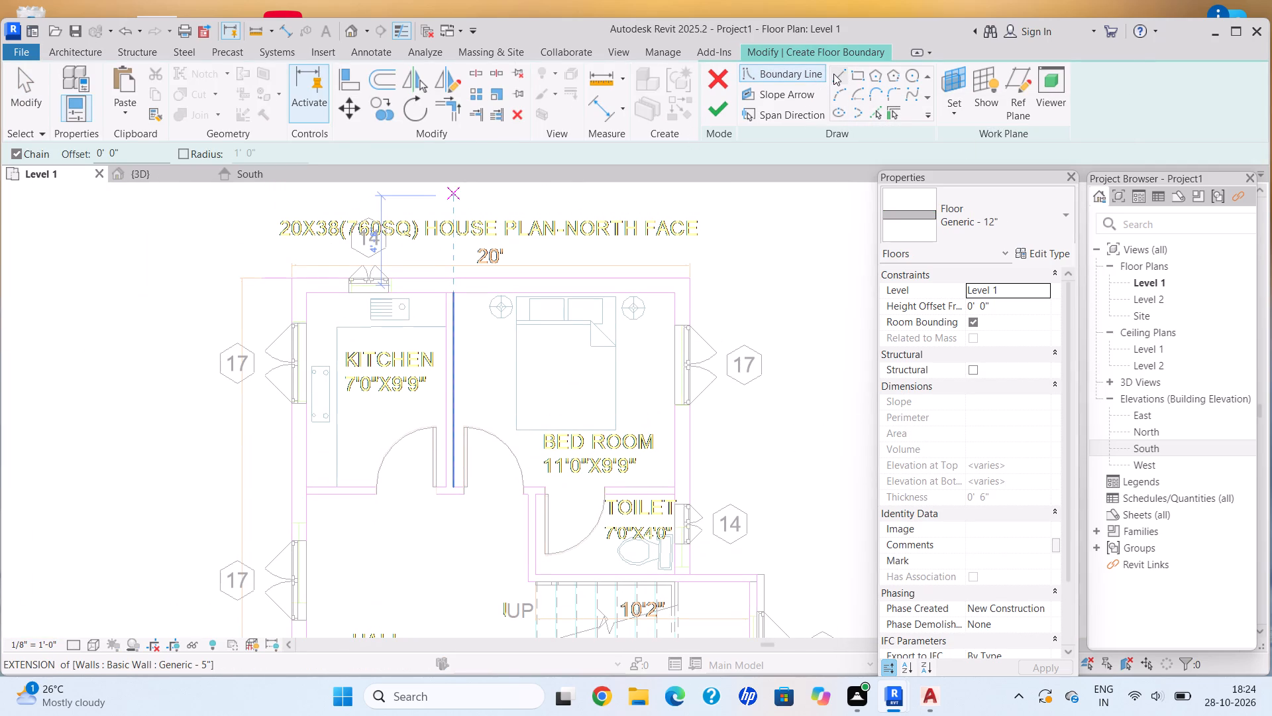
click(835, 73)
scroll(276, 274, up, 4)
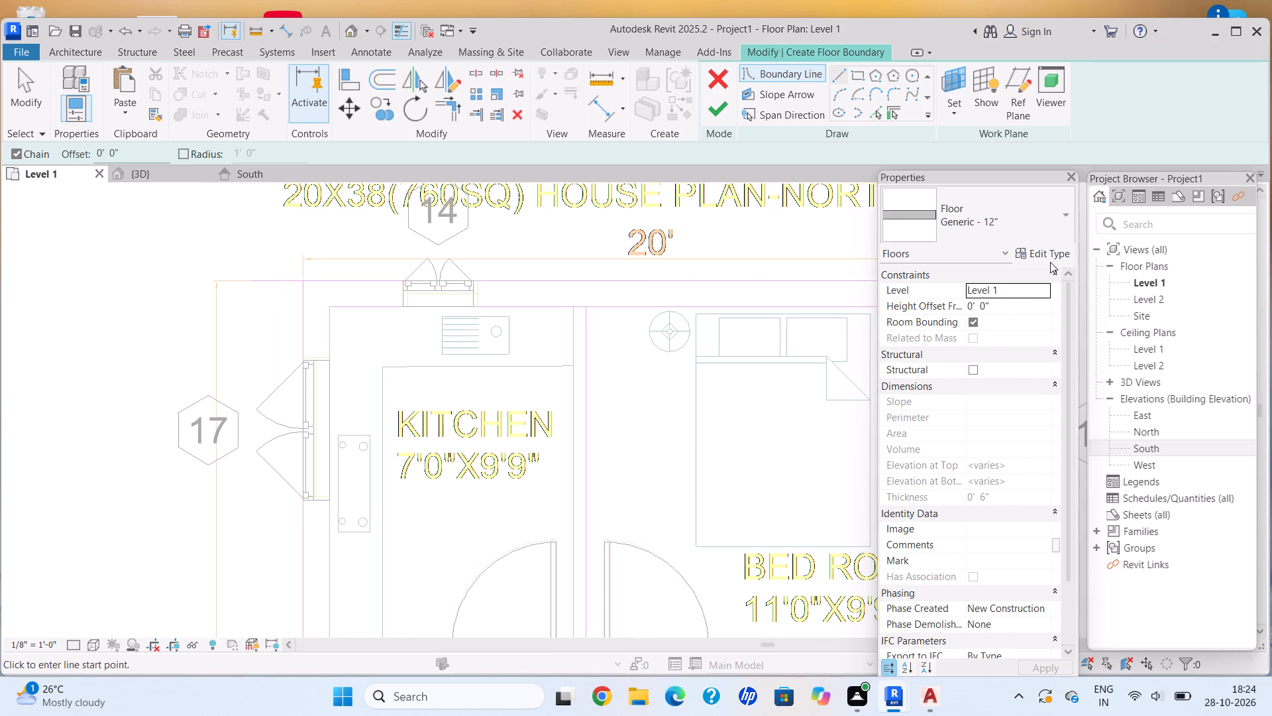
Check the layer structure of the Generic - 12" floor type.
click(1061, 249)
click(937, 259)
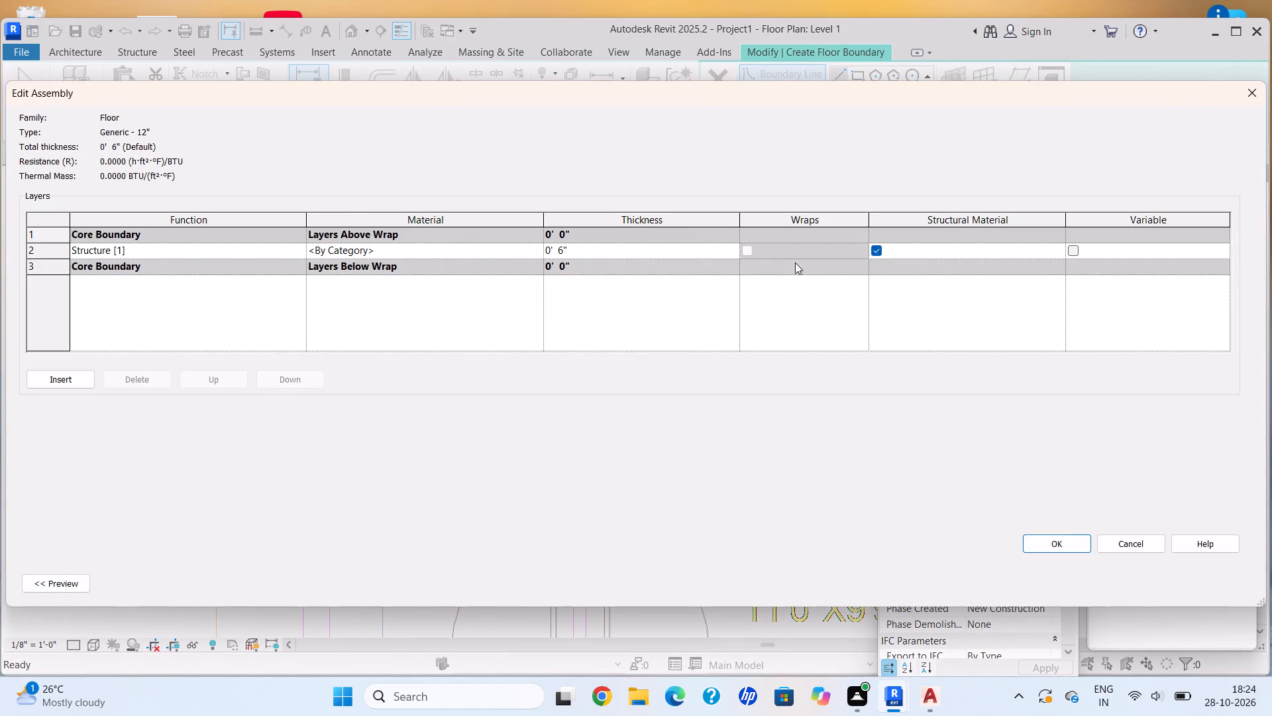
click(1057, 544)
click(1223, 579)
click(1072, 581)
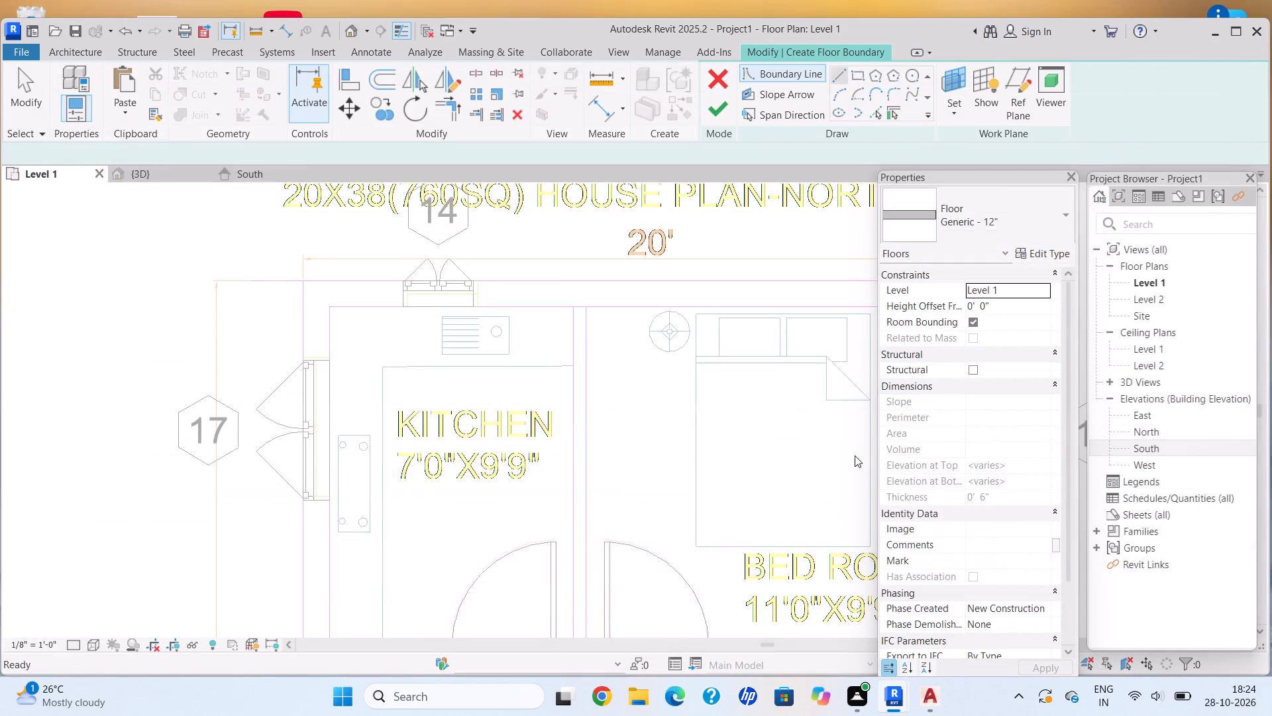
Draw the floor boundary's first edge along the outer face of the kitchen and bedroom end wall, from corner to corner.
middle_drag(720, 423, 741, 494)
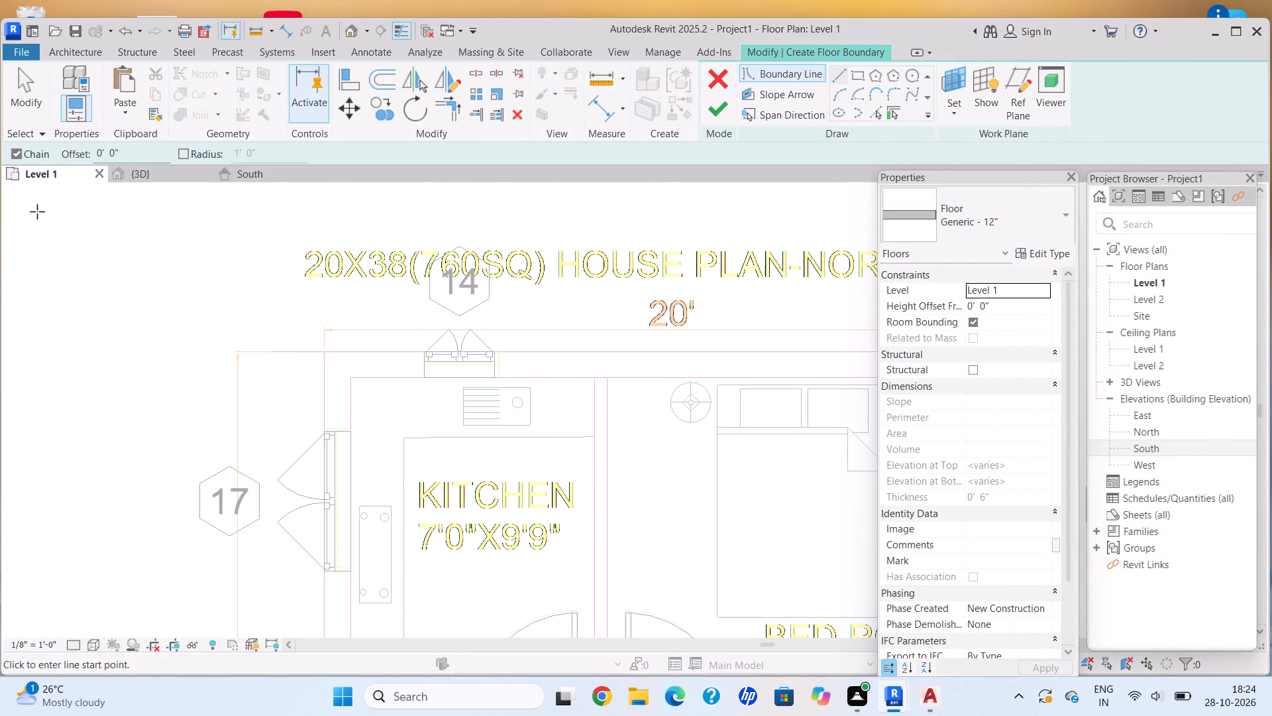
scroll(331, 363, up, 8)
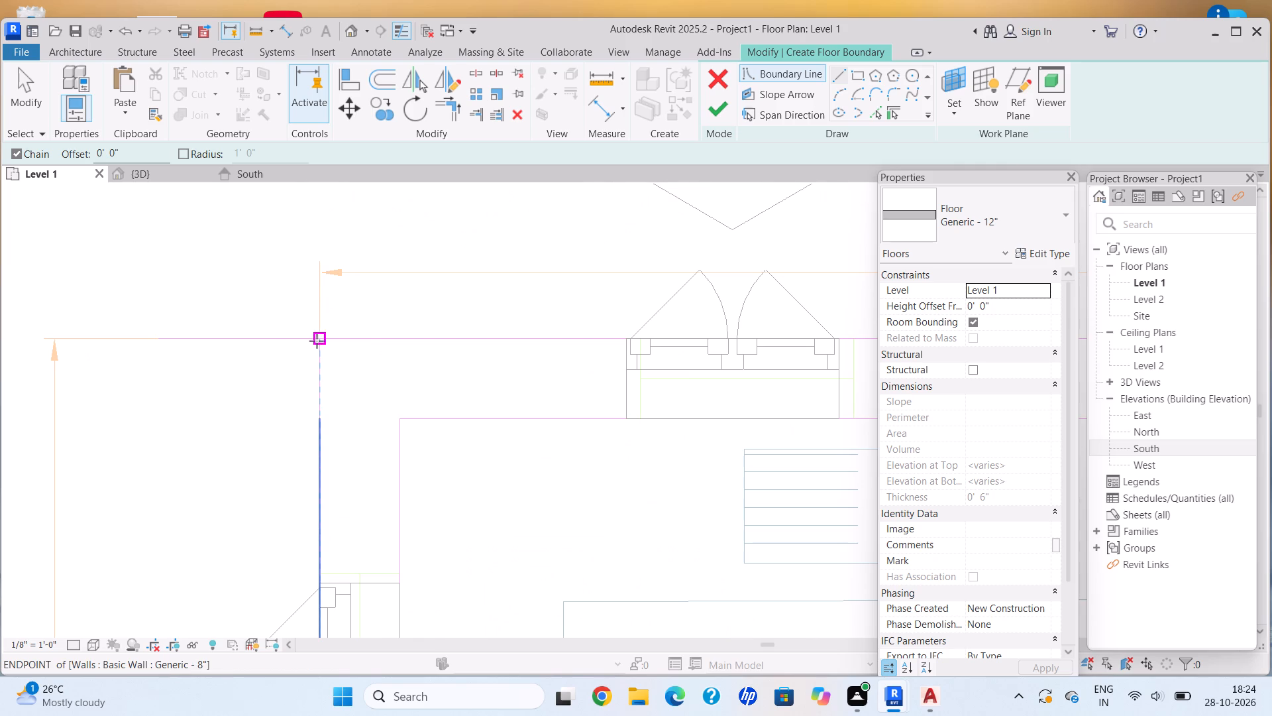
click(315, 339)
middle_drag(638, 349, 366, 339)
scroll(566, 349, down, 3)
middle_drag(456, 351, 145, 311)
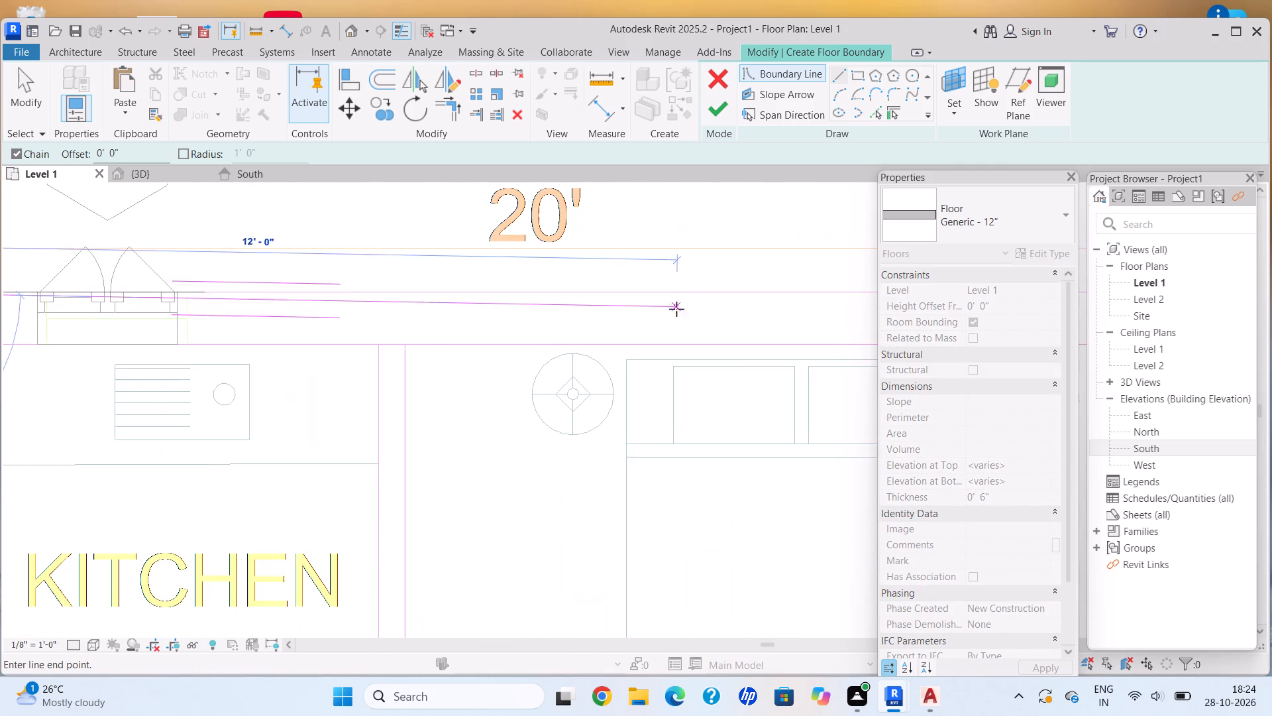
middle_drag(653, 304, 437, 290)
scroll(486, 290, down, 3)
scroll(789, 308, down, 4)
middle_drag(753, 302, 678, 293)
scroll(685, 285, up, 4)
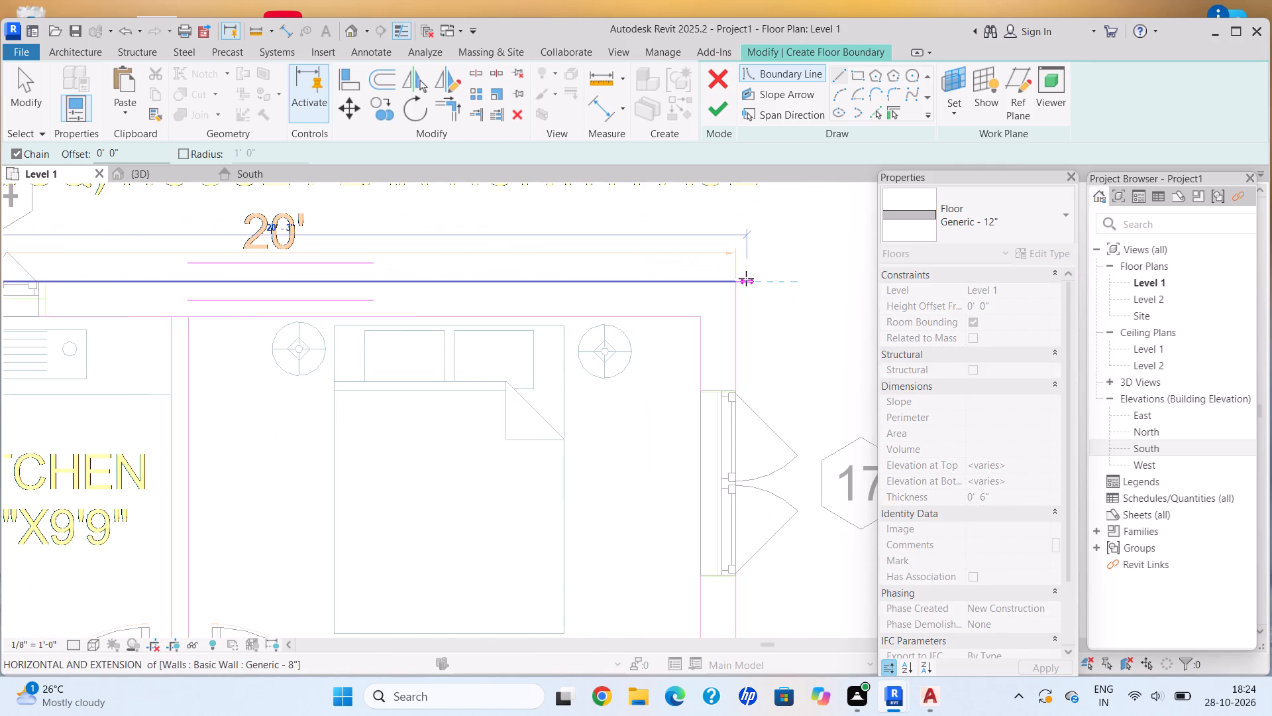
click(733, 281)
Continue the floor boundary down the outer wall past the bedroom and 7'0"x4'0" toilet to the start of the stair projection.
scroll(735, 384, down, 7)
middle_drag(735, 385, 729, 237)
middle_drag(712, 351, 712, 253)
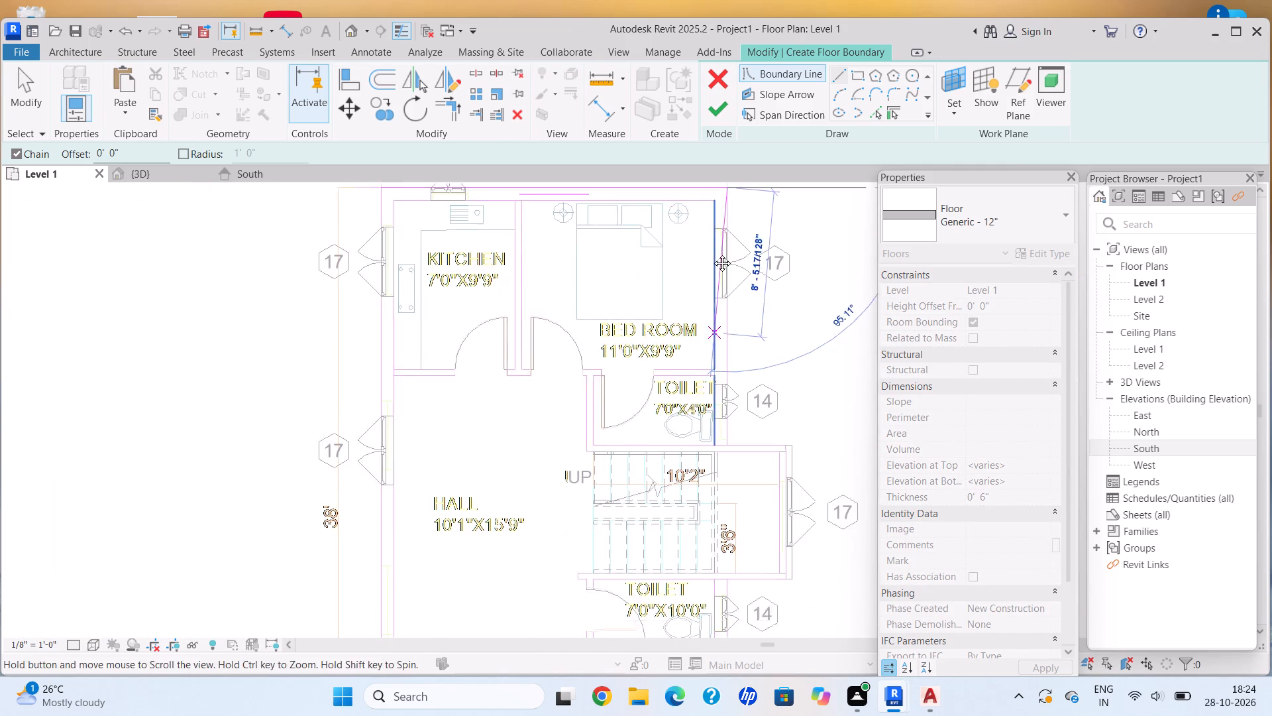
scroll(712, 253, down, 1)
middle_drag(712, 253, 712, 225)
scroll(718, 310, up, 11)
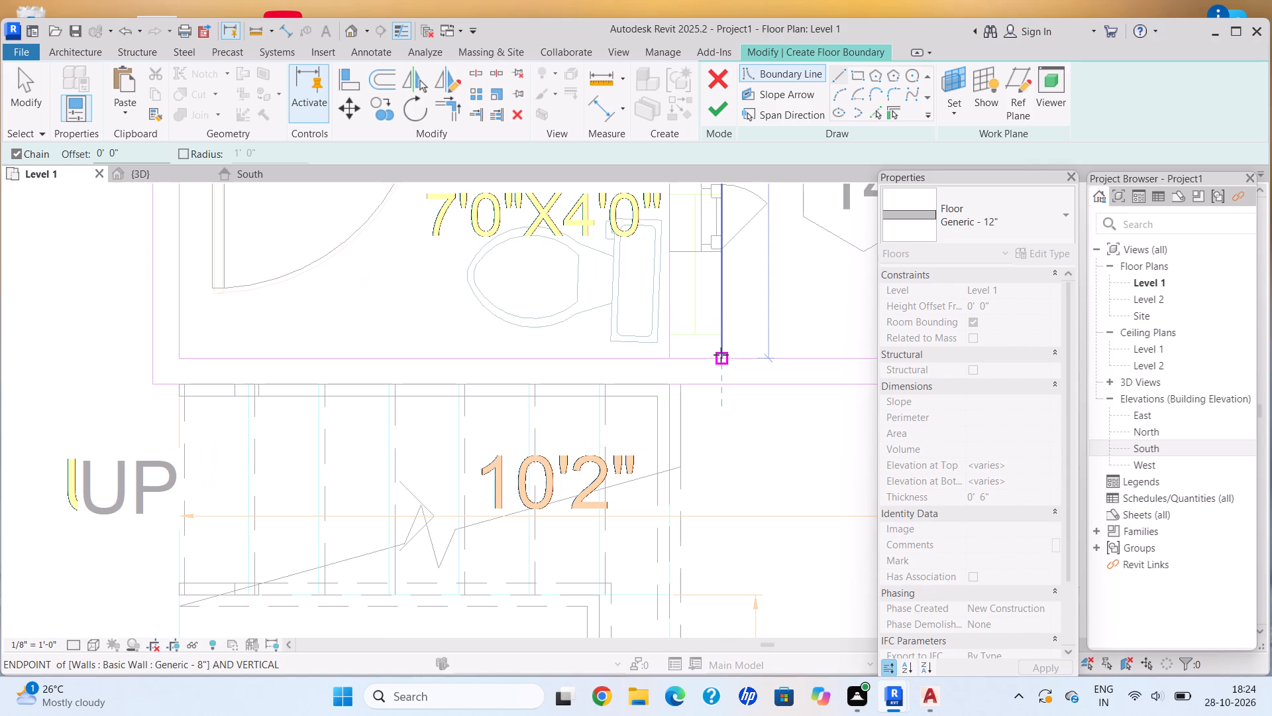
click(721, 355)
Trace the floor boundary around the stair projection, 3'-9" out and back to the main wall by the 7'0"x10'0" toilet.
middle_drag(777, 355, 297, 286)
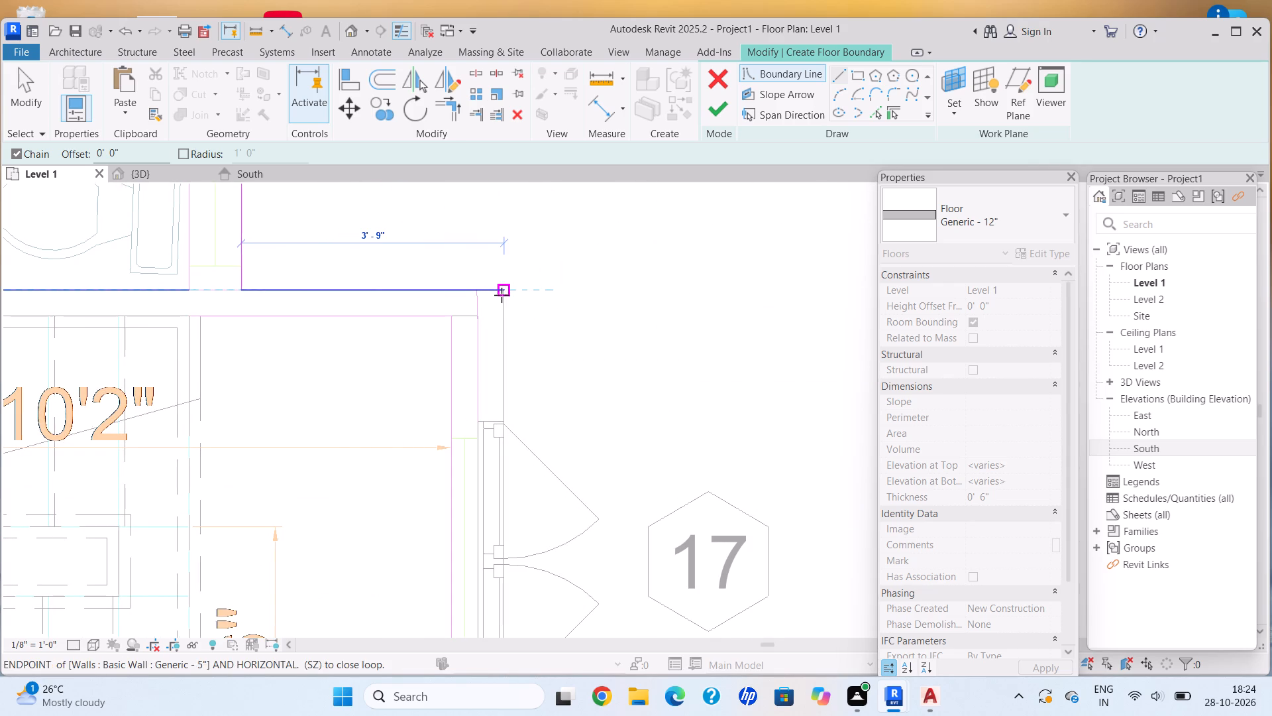
click(504, 291)
scroll(503, 375, down, 3)
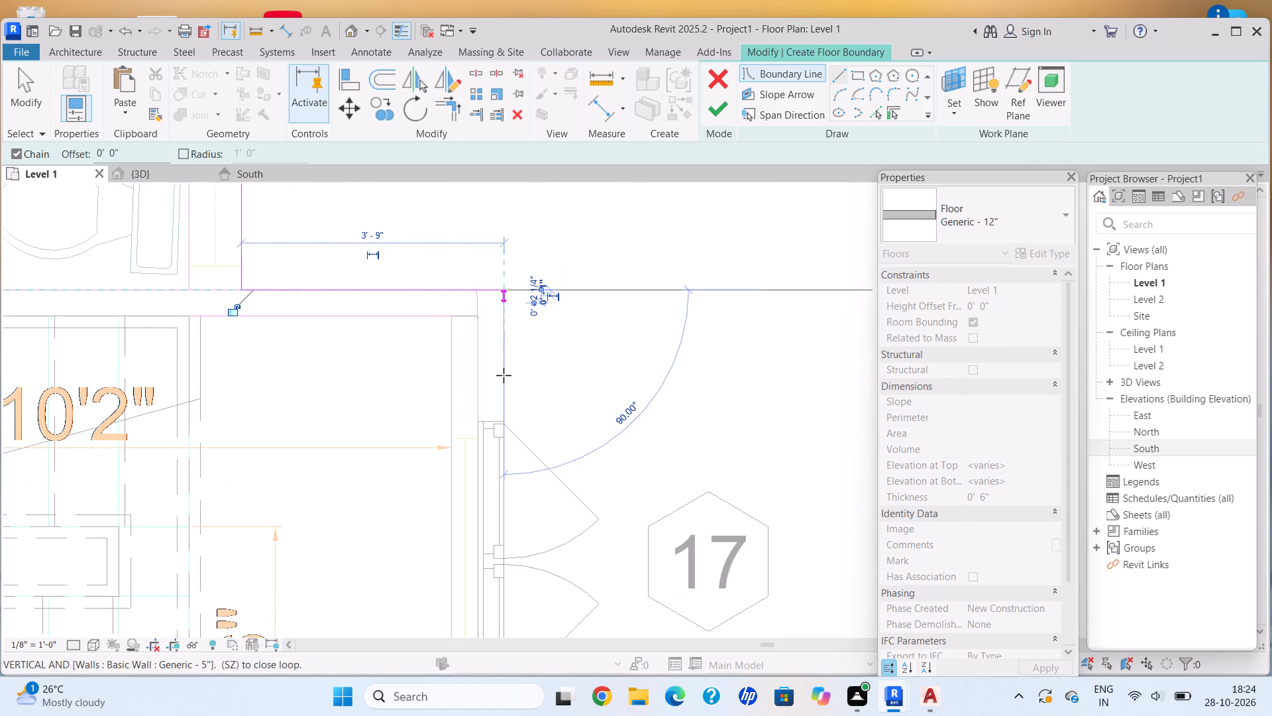
middle_drag(503, 375, 516, 274)
scroll(503, 375, down, 4)
middle_drag(480, 351, 513, 294)
scroll(525, 357, up, 5)
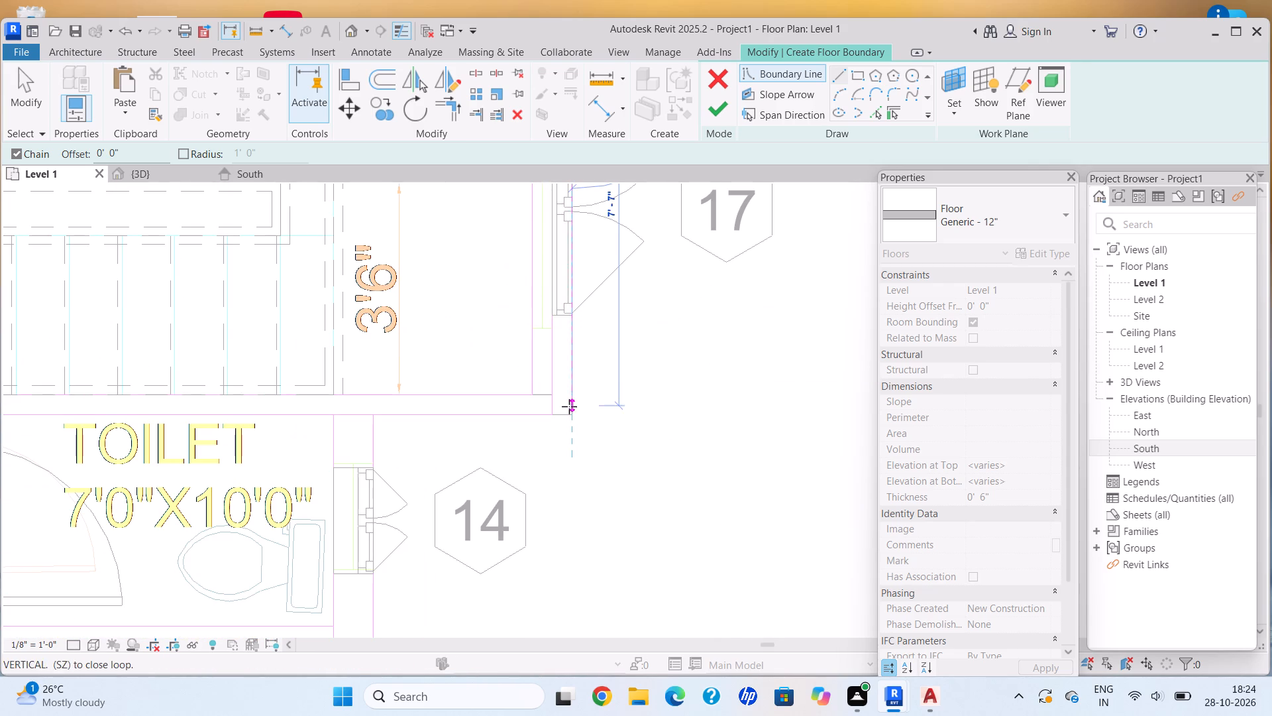
click(572, 415)
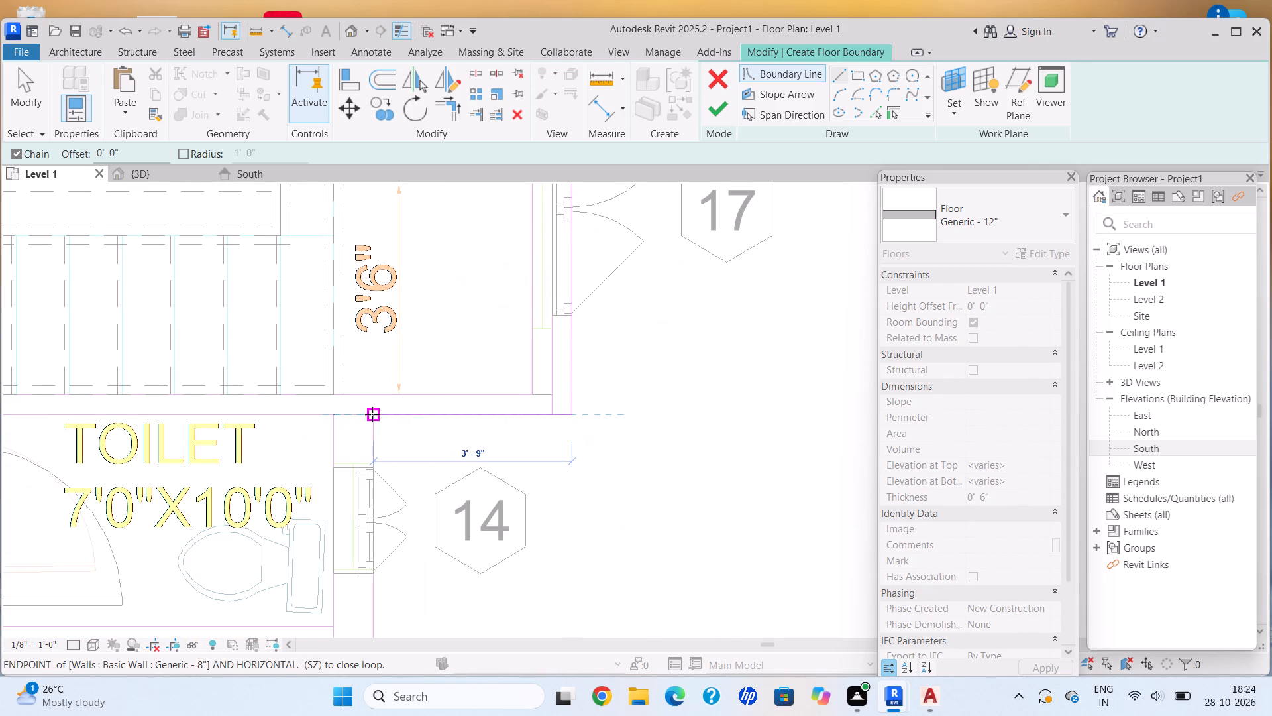
click(371, 414)
Continue the floor boundary down the outer wall beside the second toilet and Bed Room 2 to the house's front corner.
scroll(371, 413, down, 4)
middle_drag(373, 410, 424, 223)
middle_drag(417, 387, 458, 217)
scroll(446, 284, down, 2)
scroll(489, 440, up, 2)
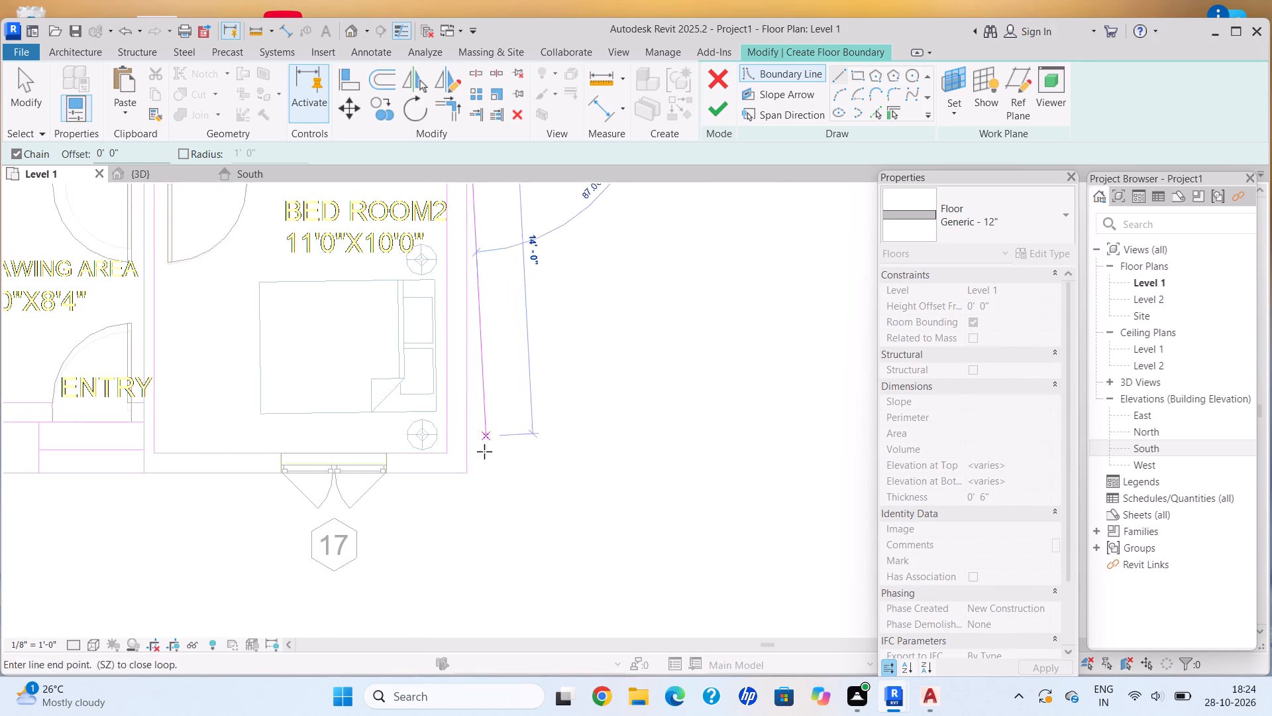
scroll(484, 451, up, 3)
click(446, 500)
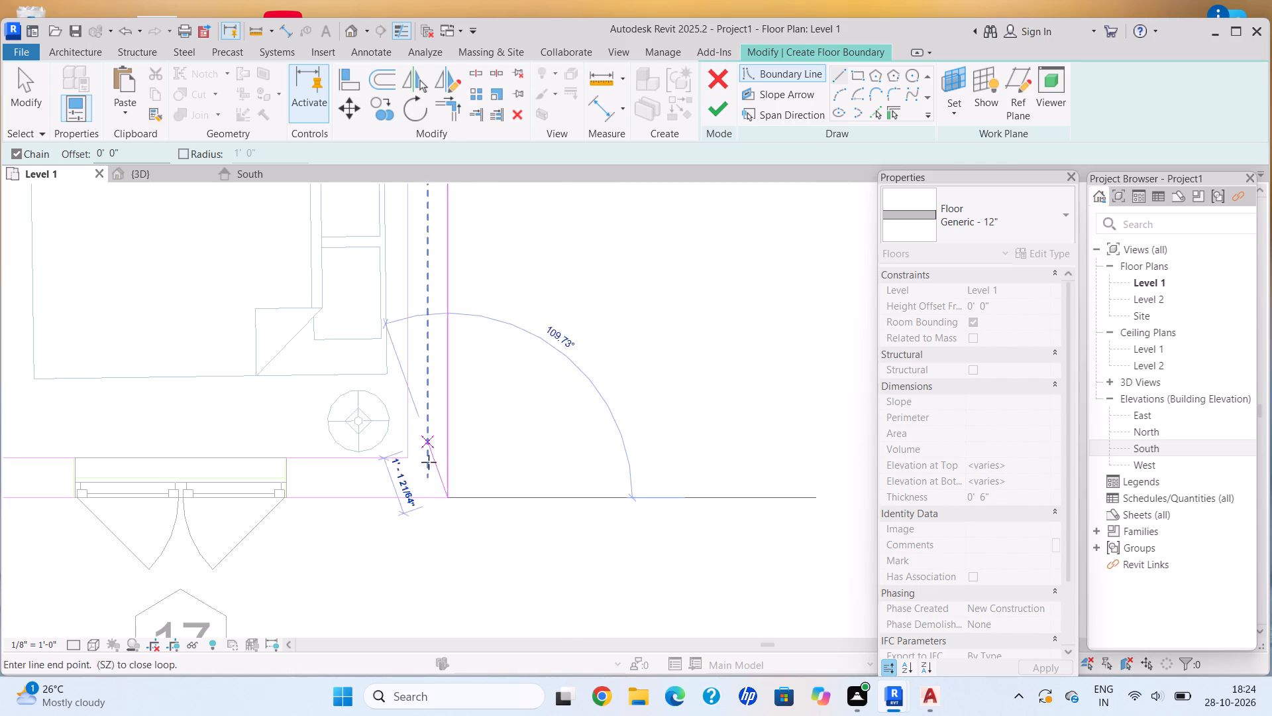
Trace the floor boundary along Bed Room 2's front wall, back into the entry recess, and 7'-9" along the entry wall.
scroll(381, 497, down, 6)
middle_drag(374, 495, 492, 463)
middle_drag(222, 410, 290, 453)
scroll(285, 495, up, 5)
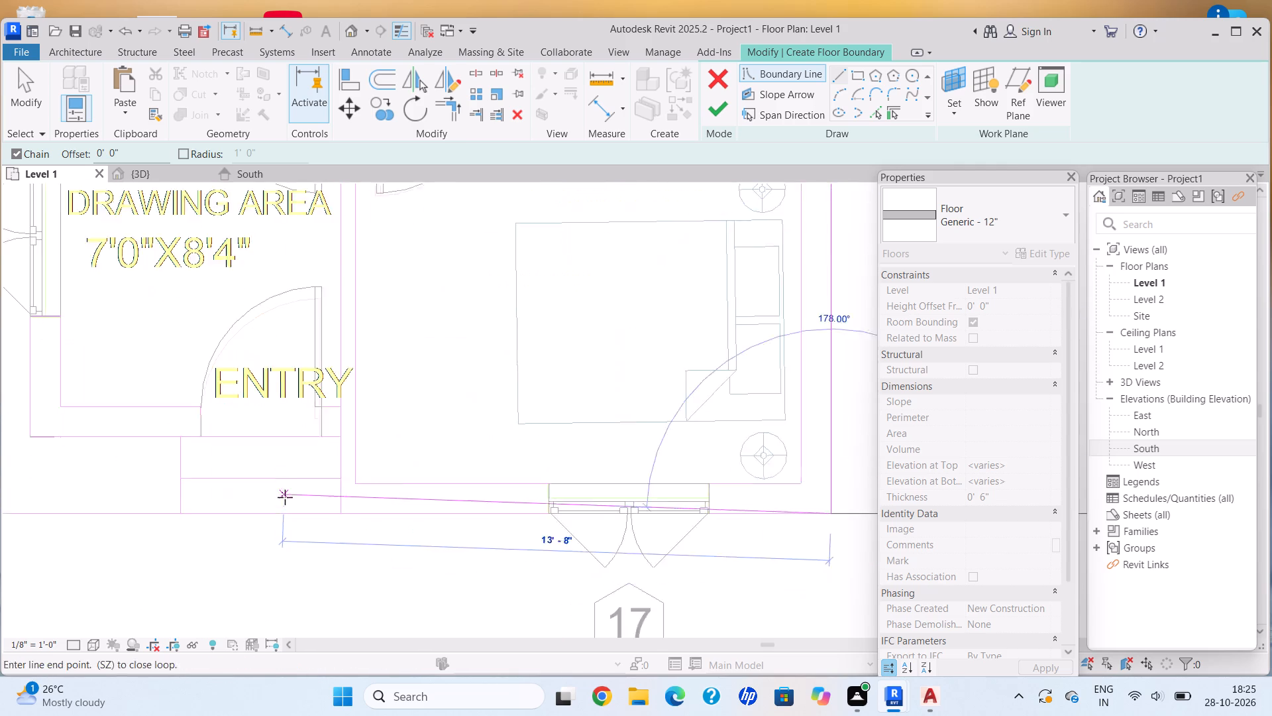
scroll(342, 531, up, 5)
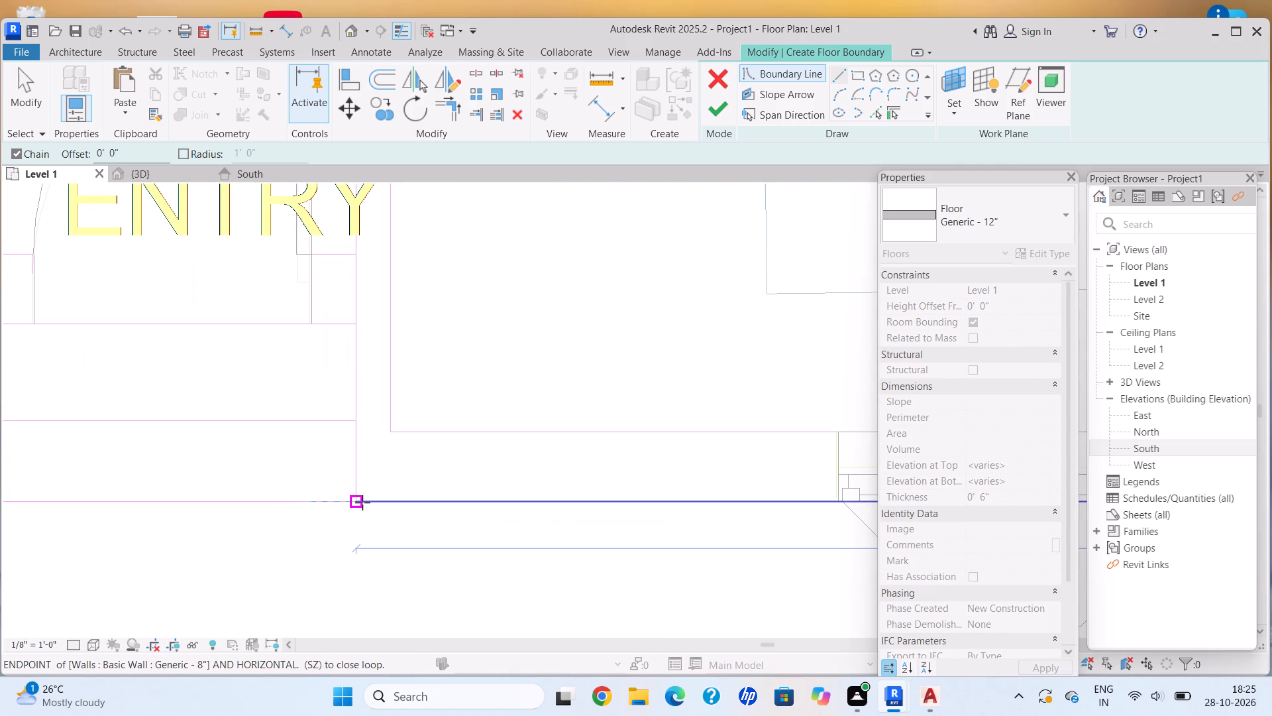
click(359, 505)
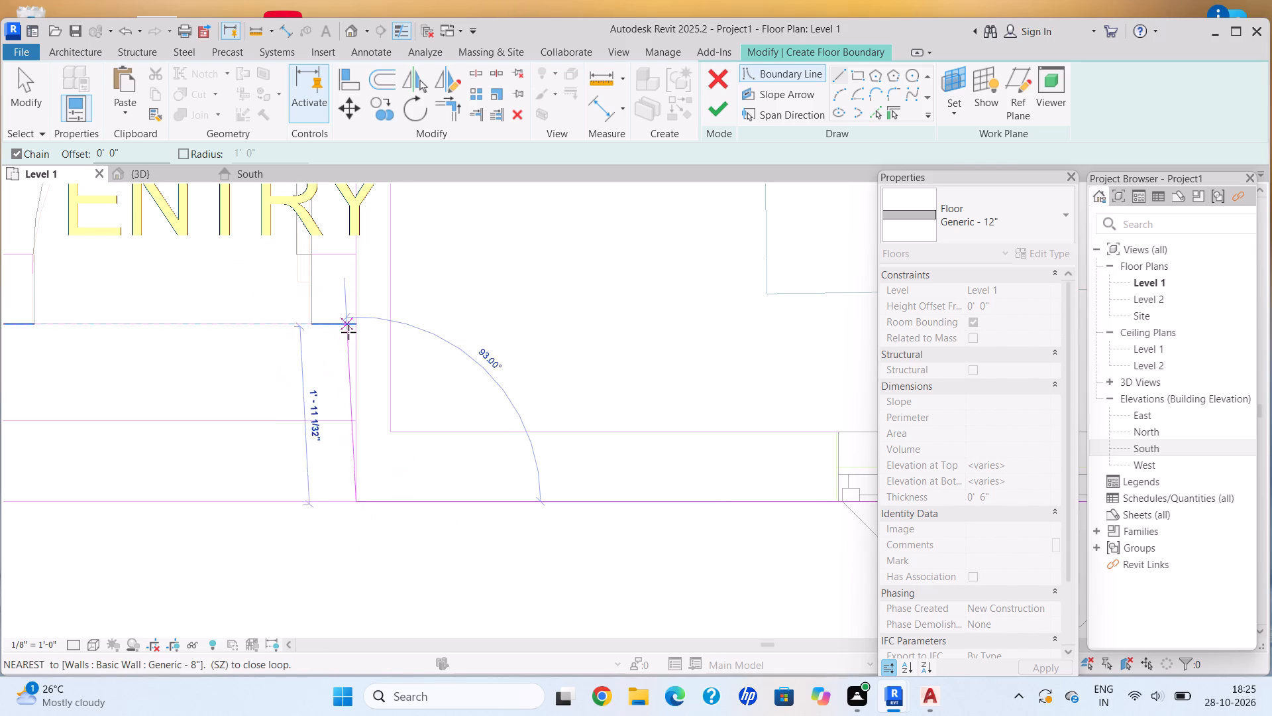
click(358, 324)
scroll(178, 329, down, 4)
middle_drag(178, 329, 422, 392)
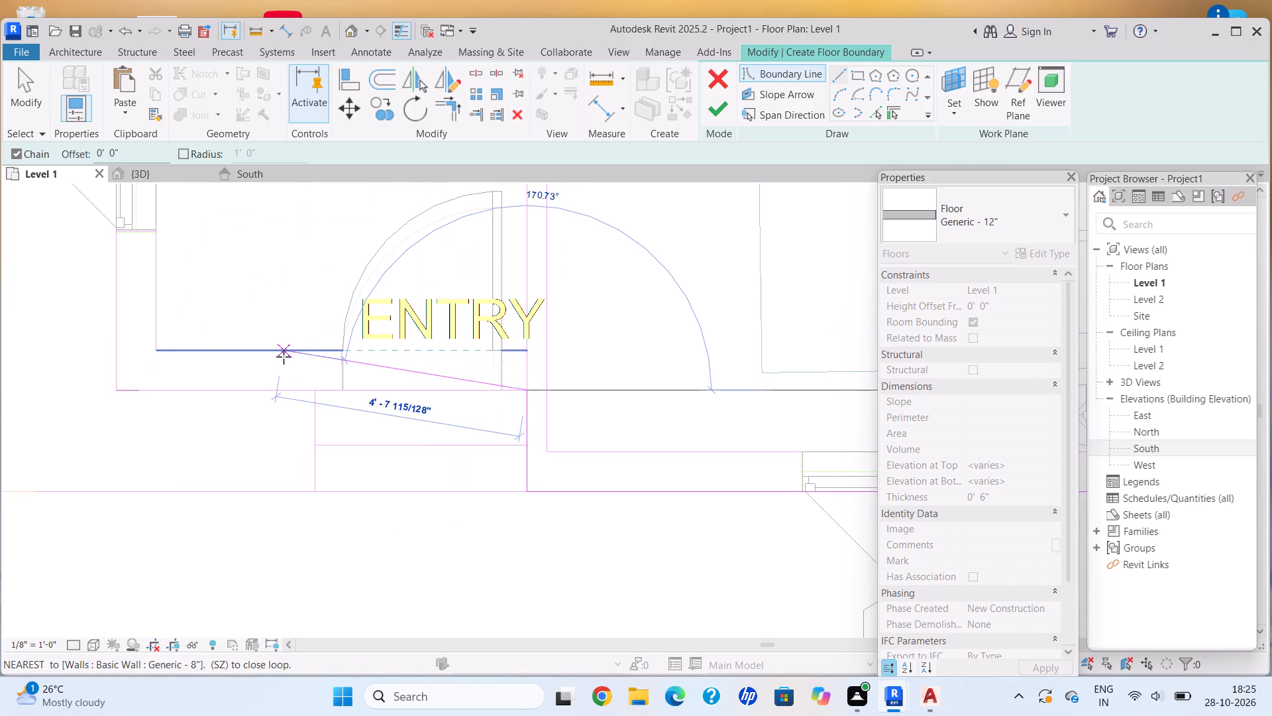
scroll(121, 390, up, 4)
click(113, 390)
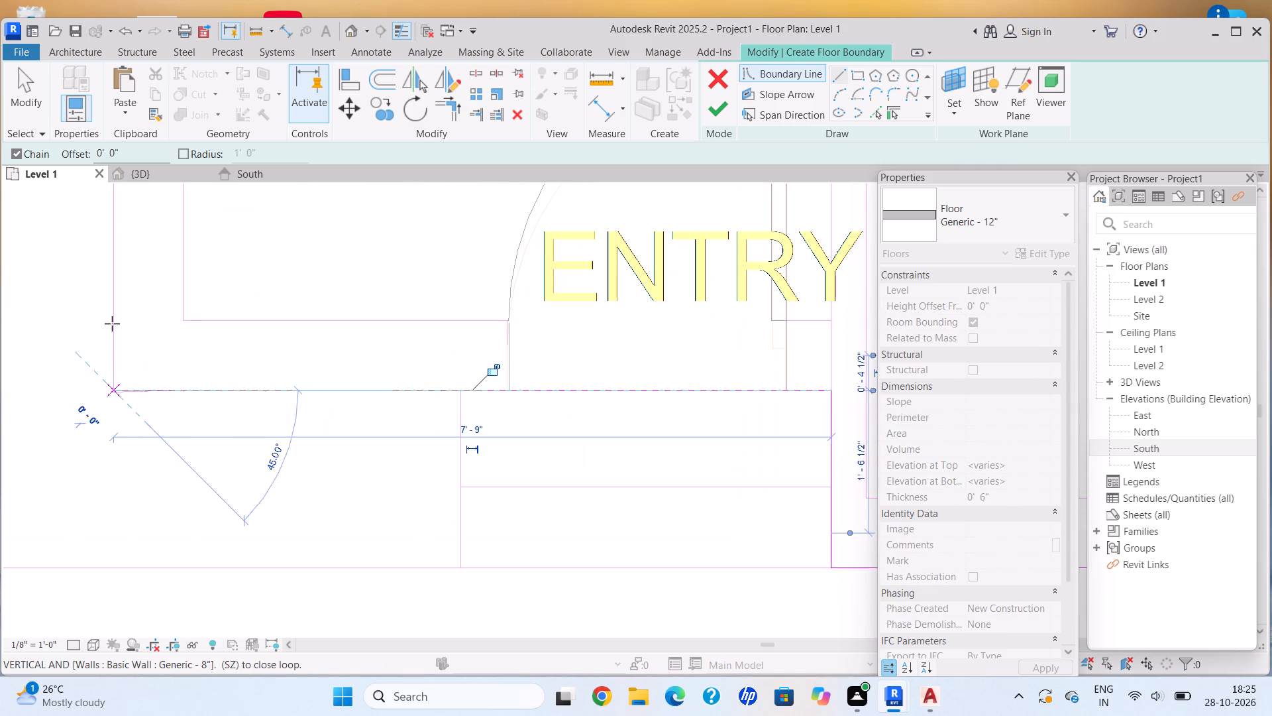
Close the floor boundary along the outer wall beside the drawing area, hall and kitchen, back to the kitchen corner.
middle_drag(112, 324, 138, 479)
scroll(112, 324, down, 4)
scroll(110, 314, up, 1)
middle_drag(110, 314, 159, 532)
scroll(110, 314, down, 4)
middle_drag(184, 332, 225, 519)
scroll(224, 519, down, 1)
middle_drag(207, 339, 242, 540)
scroll(207, 341, down, 1)
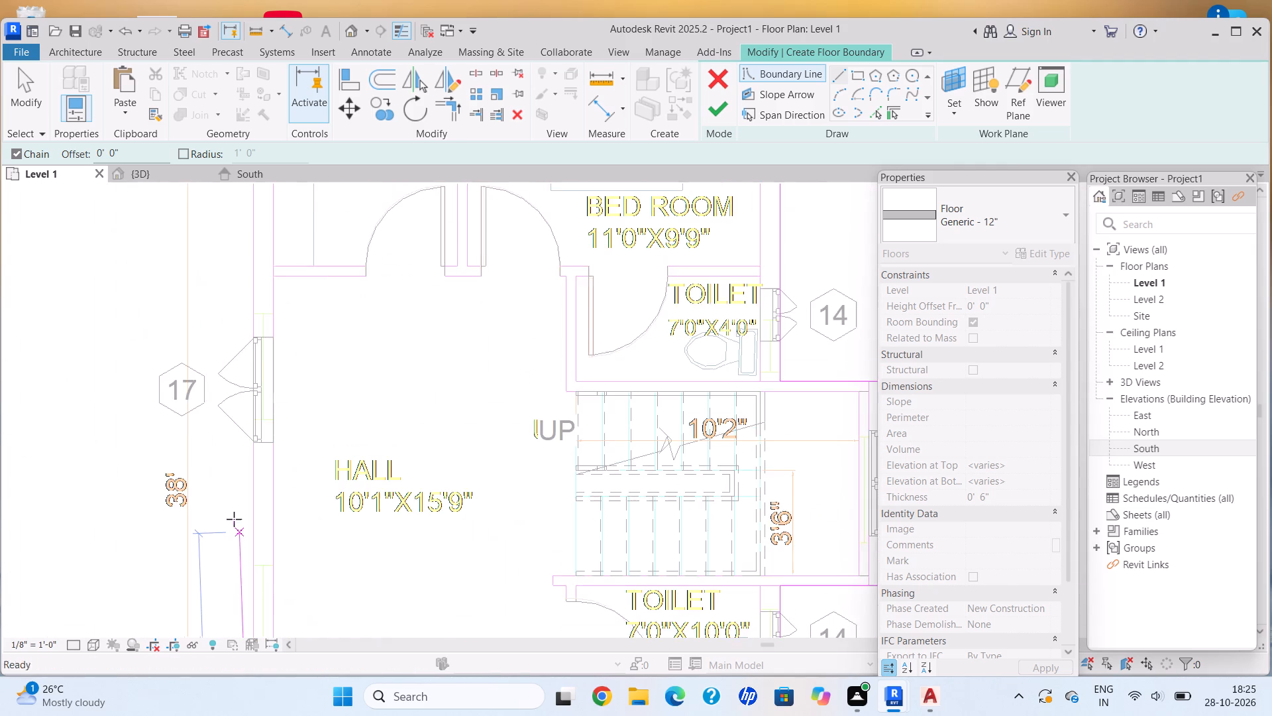
scroll(234, 519, down, 2)
middle_drag(224, 330, 256, 515)
scroll(256, 515, down, 1)
middle_drag(247, 328, 247, 340)
scroll(266, 326, up, 9)
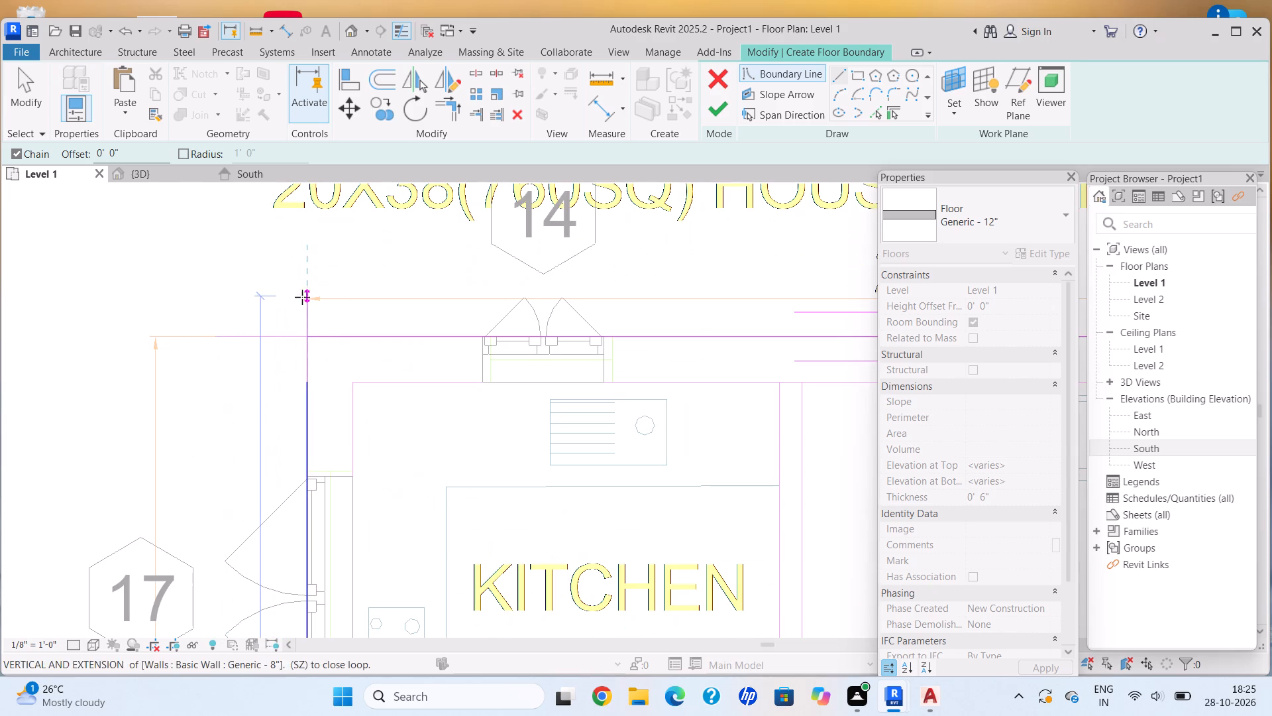
click(311, 335)
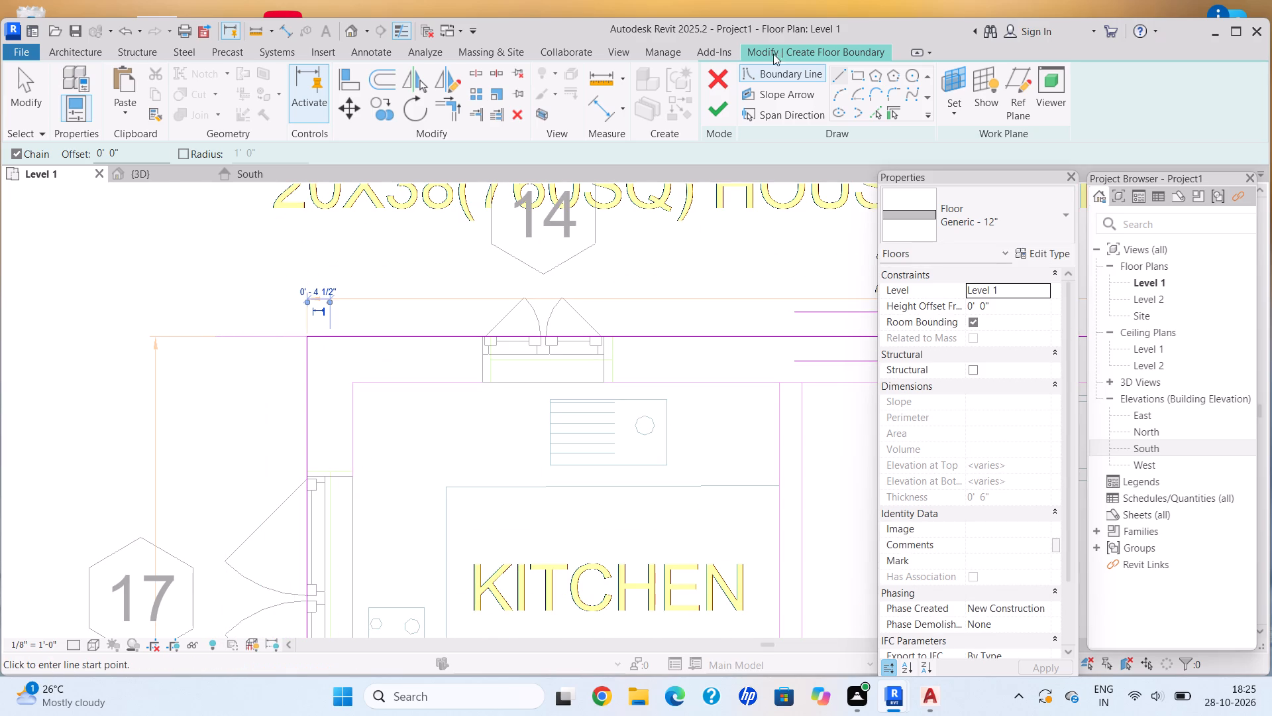
Finish the Level 1 floor sketch, show the house in the 3D view and clear the selection.
click(716, 111)
click(166, 177)
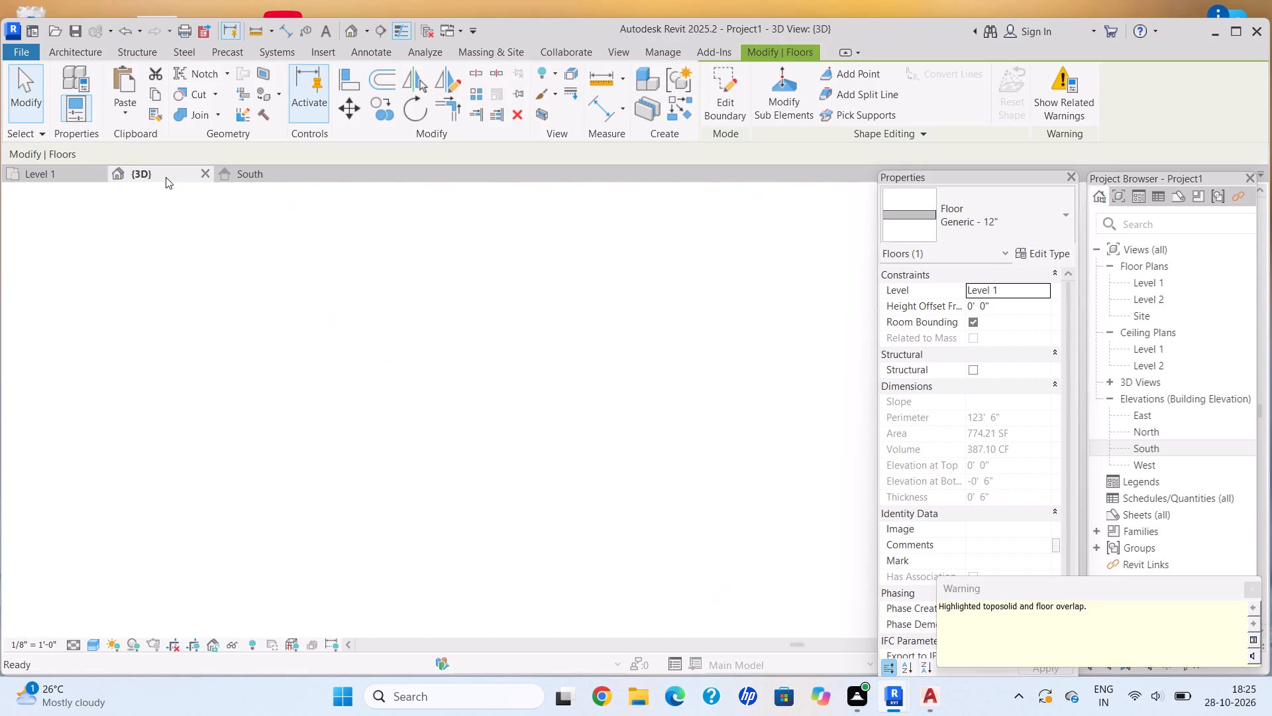
scroll(506, 410, down, 4)
middle_drag(506, 411, 468, 442)
key(Escape)
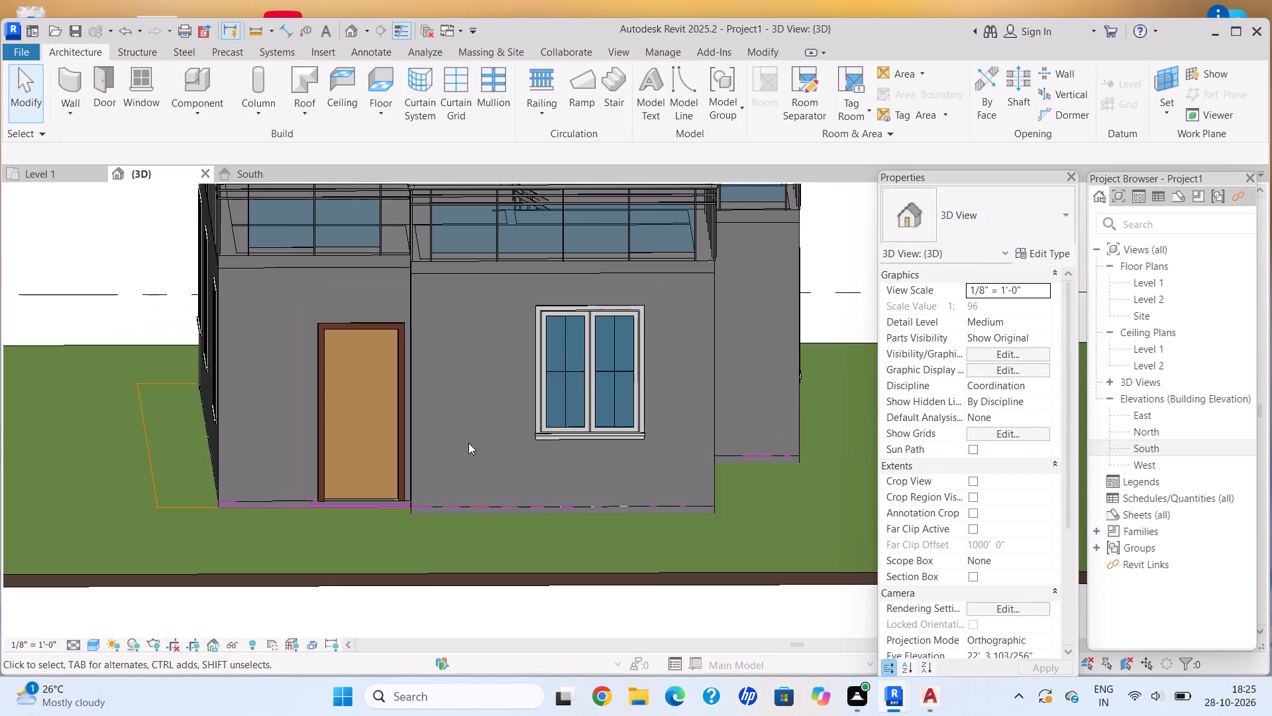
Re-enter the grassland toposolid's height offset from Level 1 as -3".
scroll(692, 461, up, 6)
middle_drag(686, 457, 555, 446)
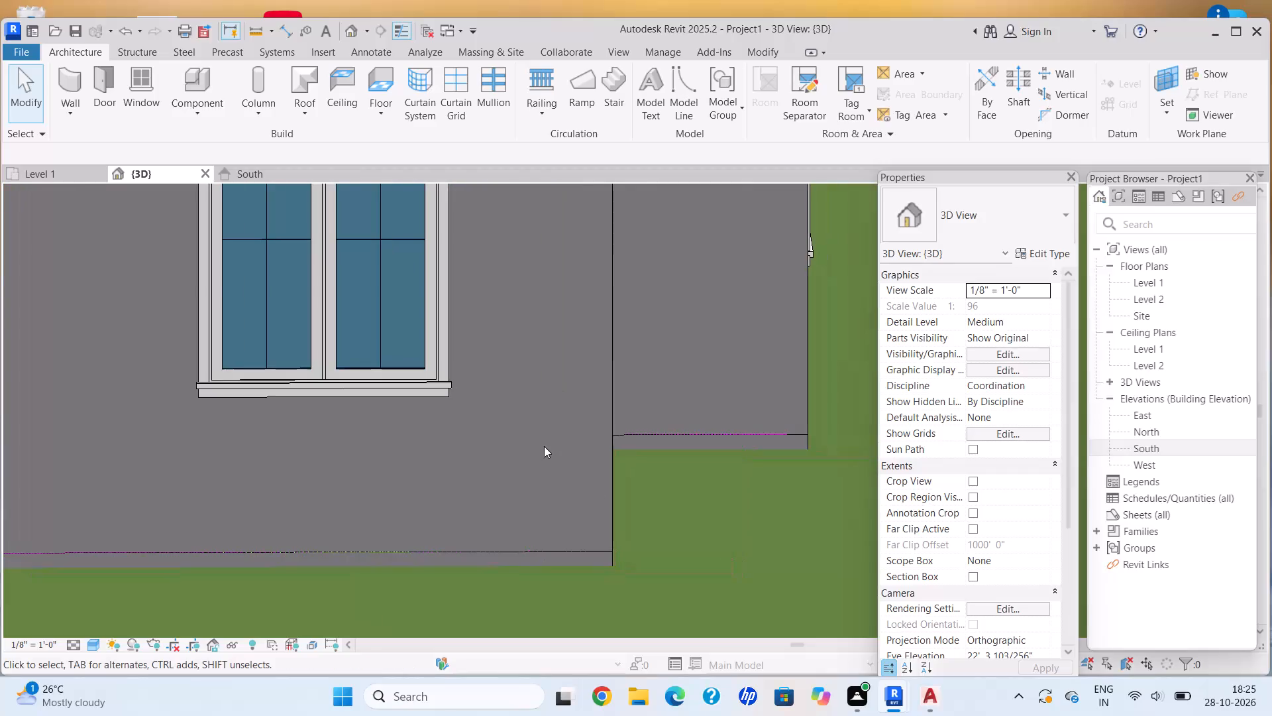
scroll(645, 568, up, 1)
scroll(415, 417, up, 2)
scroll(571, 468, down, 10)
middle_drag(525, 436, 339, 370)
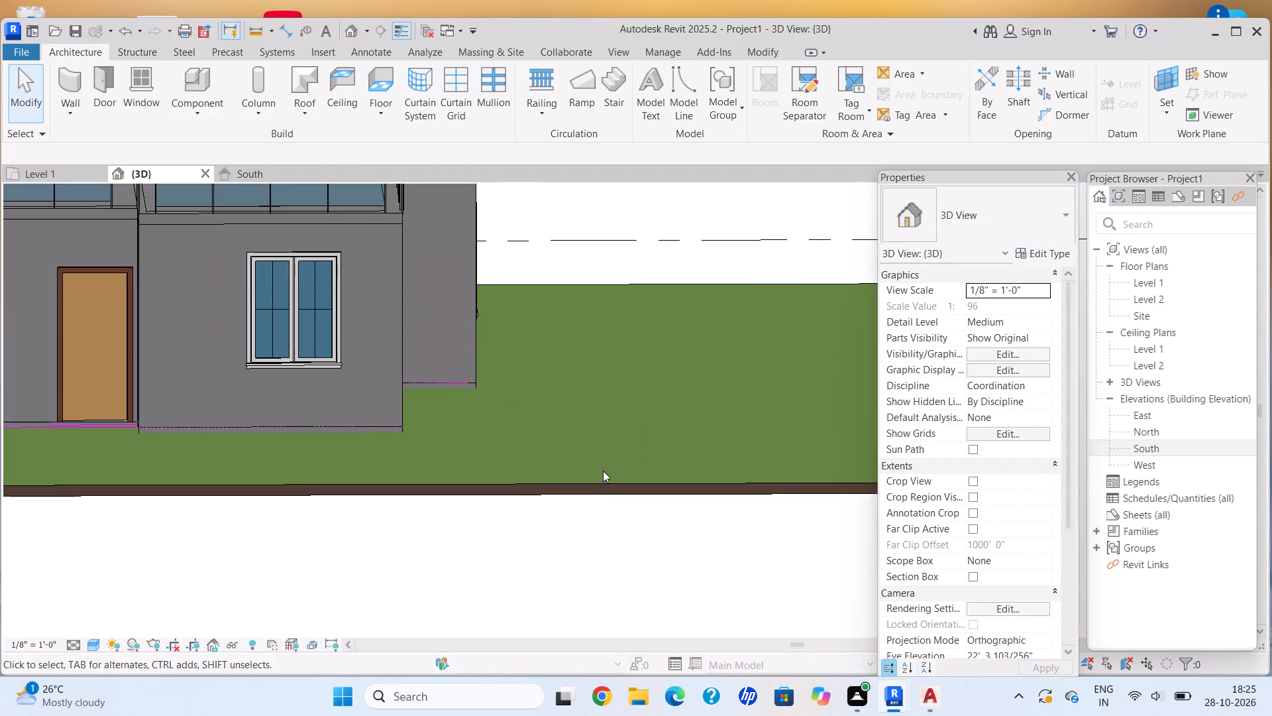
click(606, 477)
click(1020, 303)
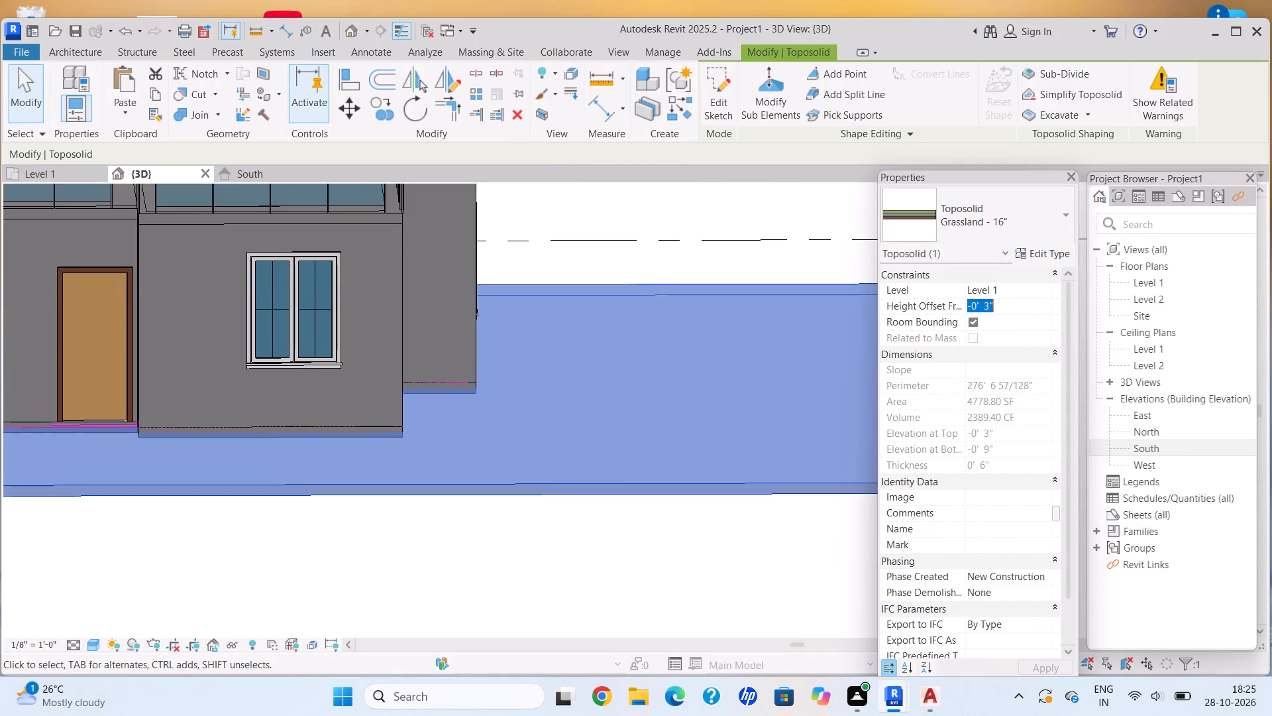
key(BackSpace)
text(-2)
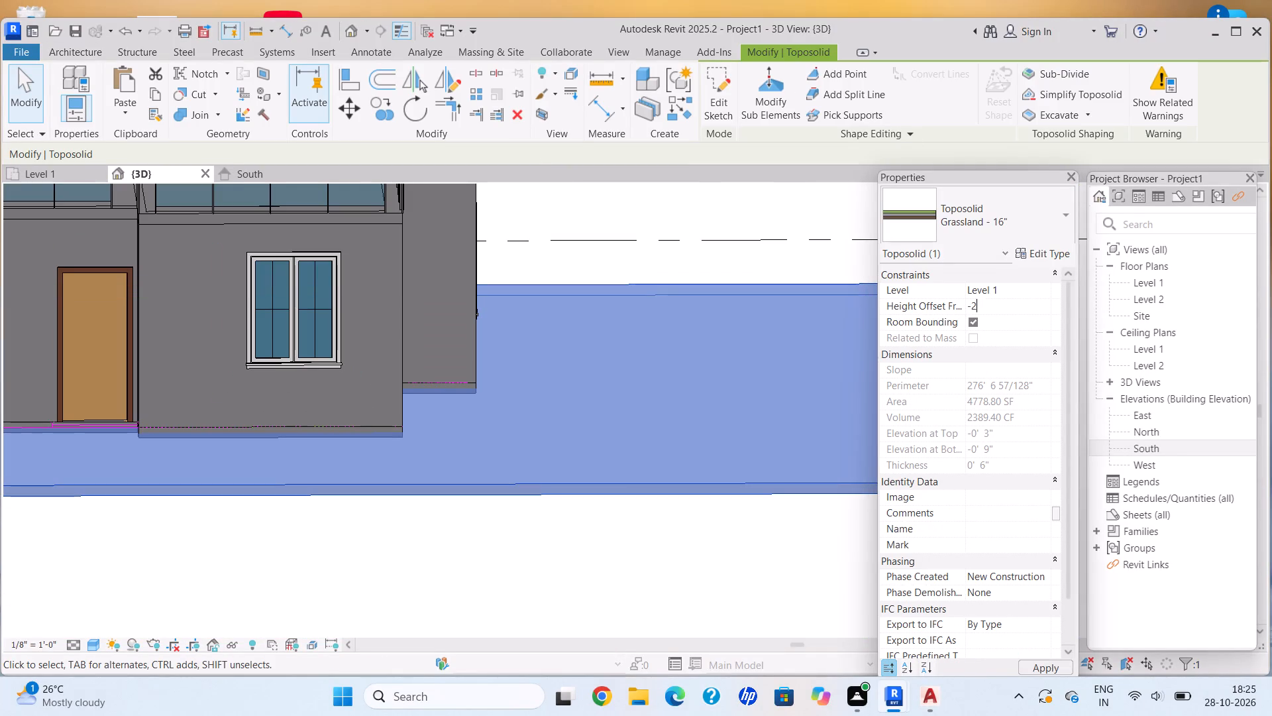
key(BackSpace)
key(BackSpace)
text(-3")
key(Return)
Start the Paint tool and look through the project materials for an exterior wall finish.
scroll(386, 445, down, 3)
middle_drag(386, 445, 407, 492)
scroll(407, 492, up, 1)
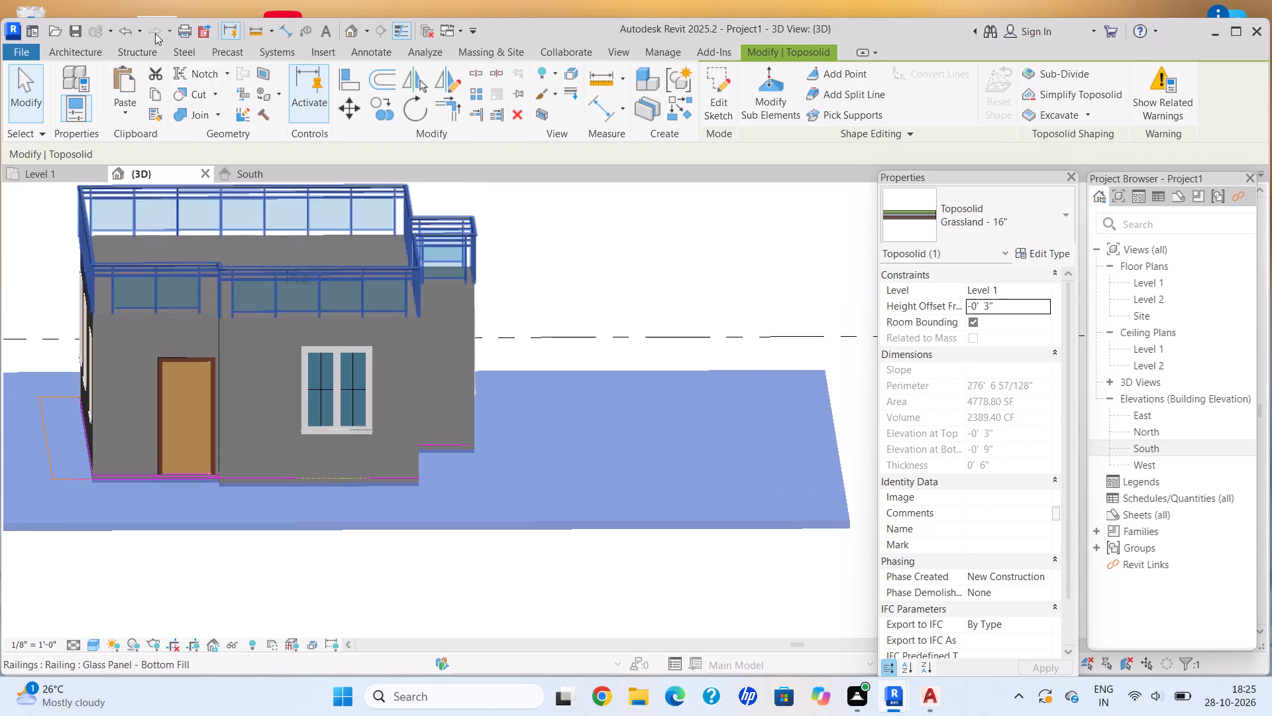
scroll(321, 246, down, 3)
middle_drag(336, 267, 357, 297)
scroll(352, 293, up, 6)
click(441, 360)
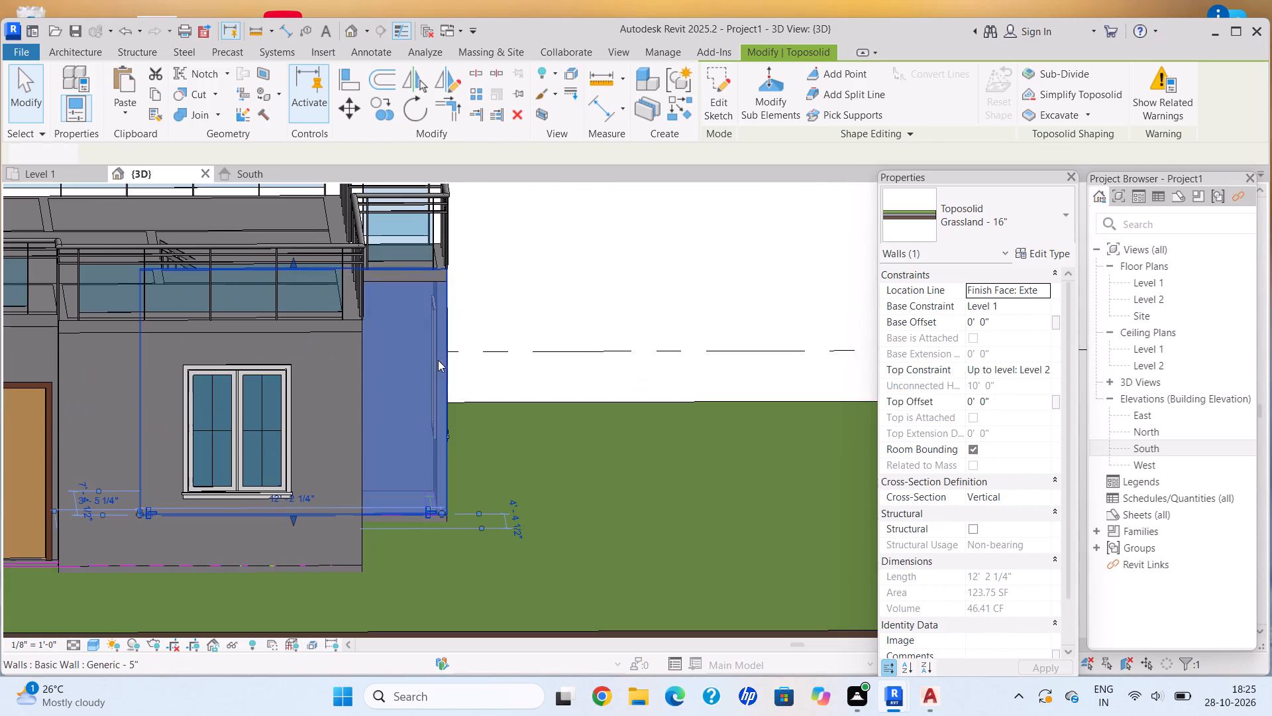
click(274, 94)
click(282, 93)
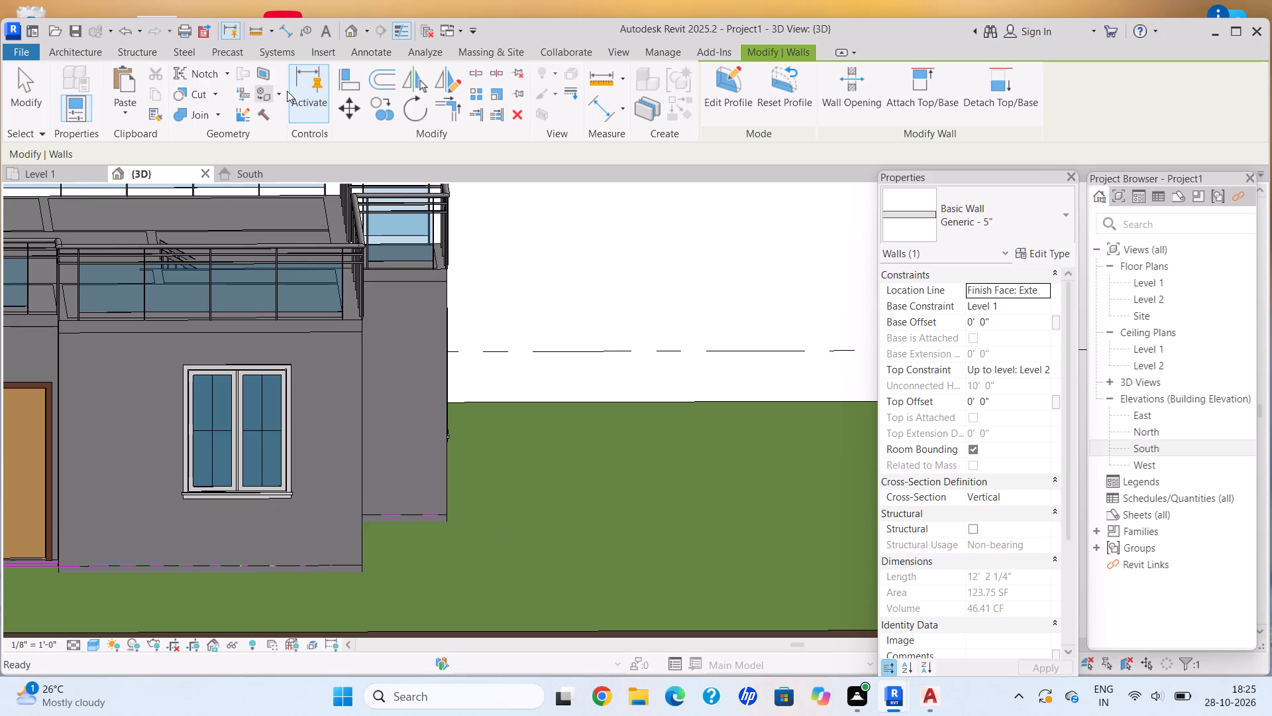
click(282, 91)
scroll(164, 235, down, 5)
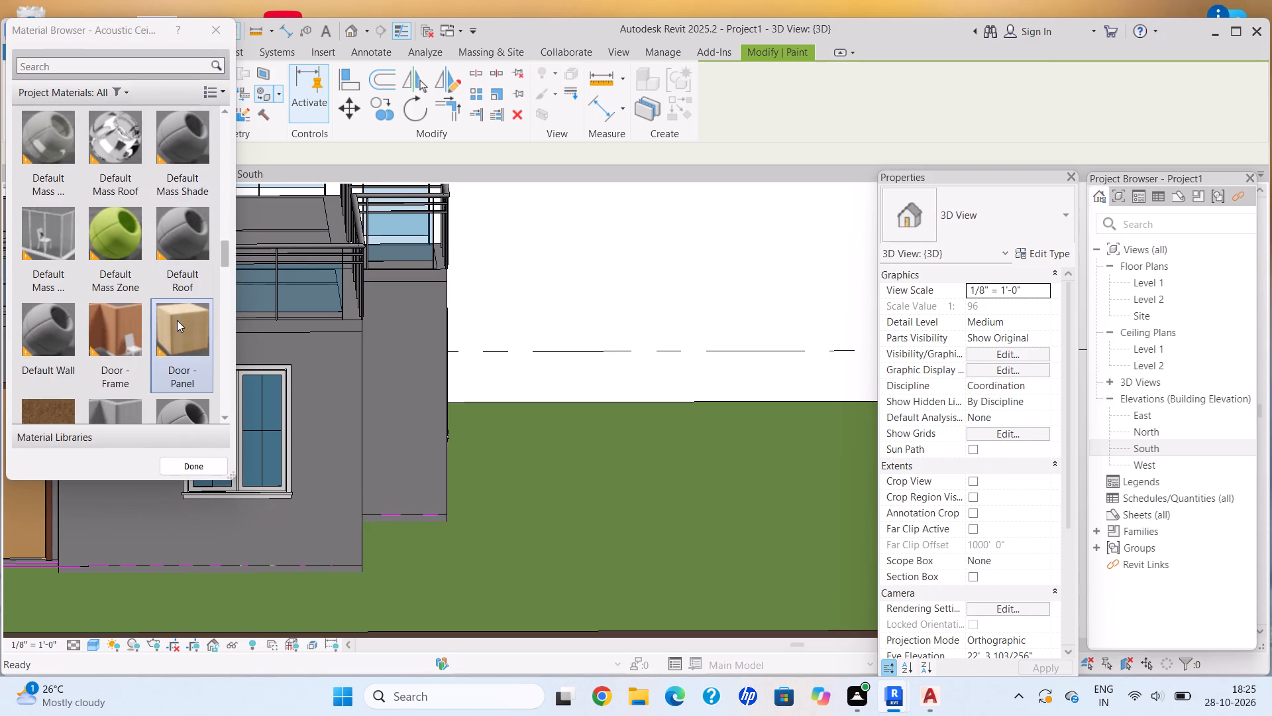
scroll(178, 323, down, 3)
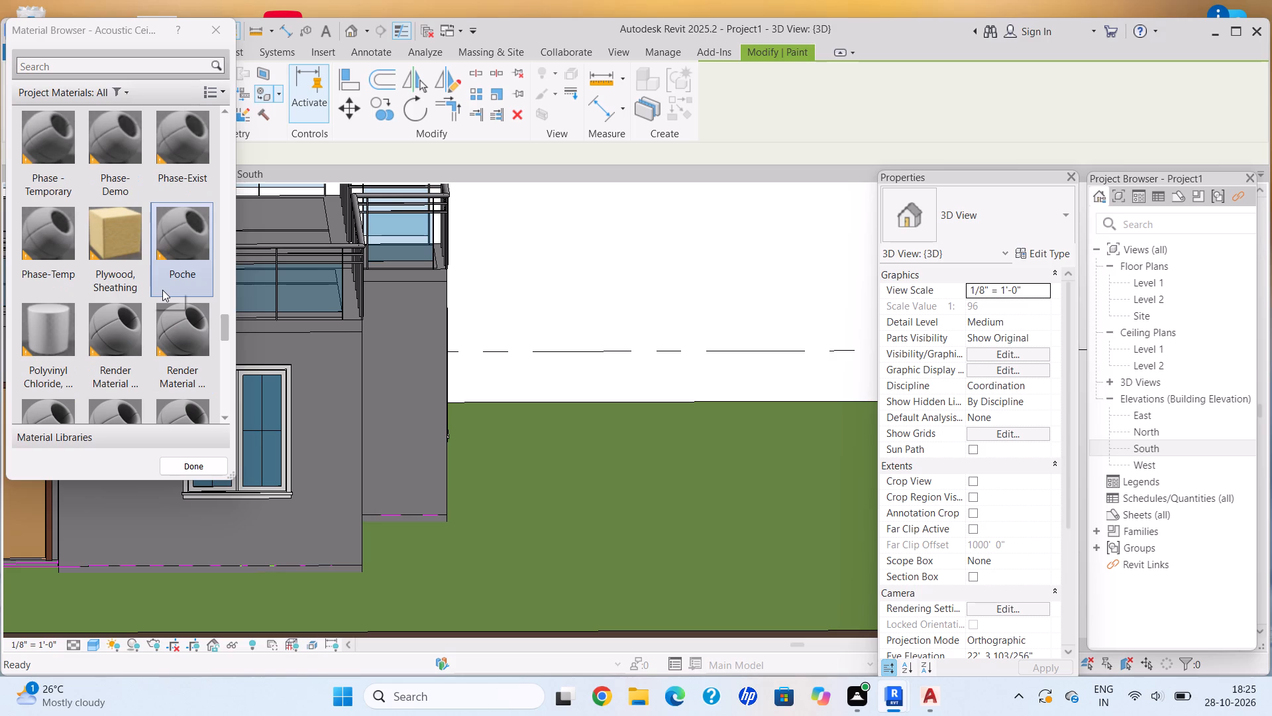
scroll(0, 91, down, 1)
scroll(64, 208, down, 4)
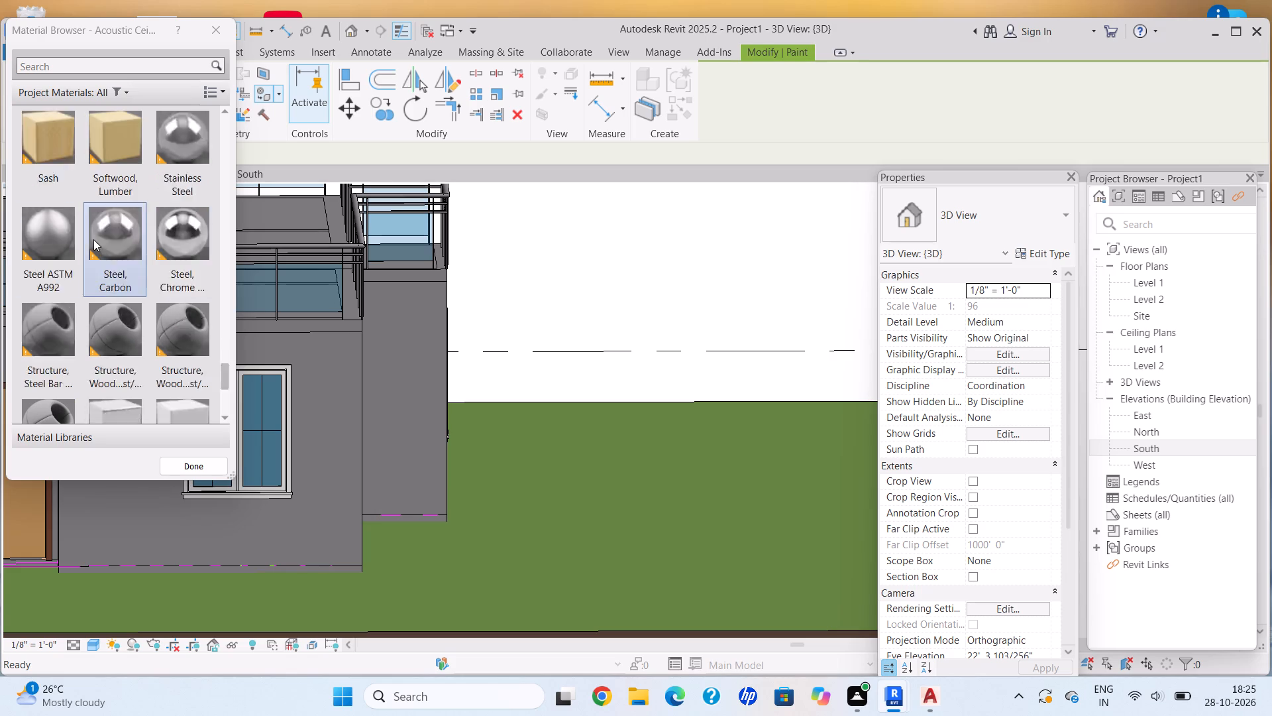
scroll(93, 239, down, 7)
scroll(132, 269, up, 4)
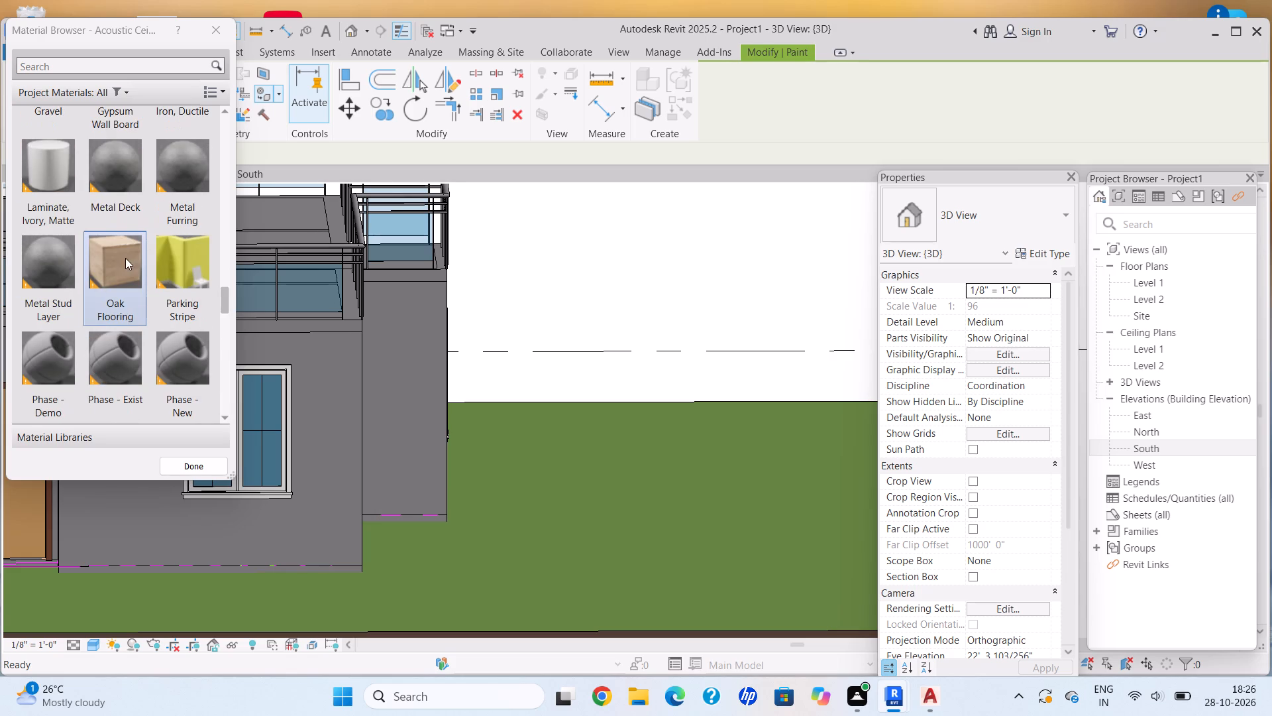
scroll(125, 258, up, 4)
scroll(129, 254, down, 3)
scroll(134, 259, up, 1)
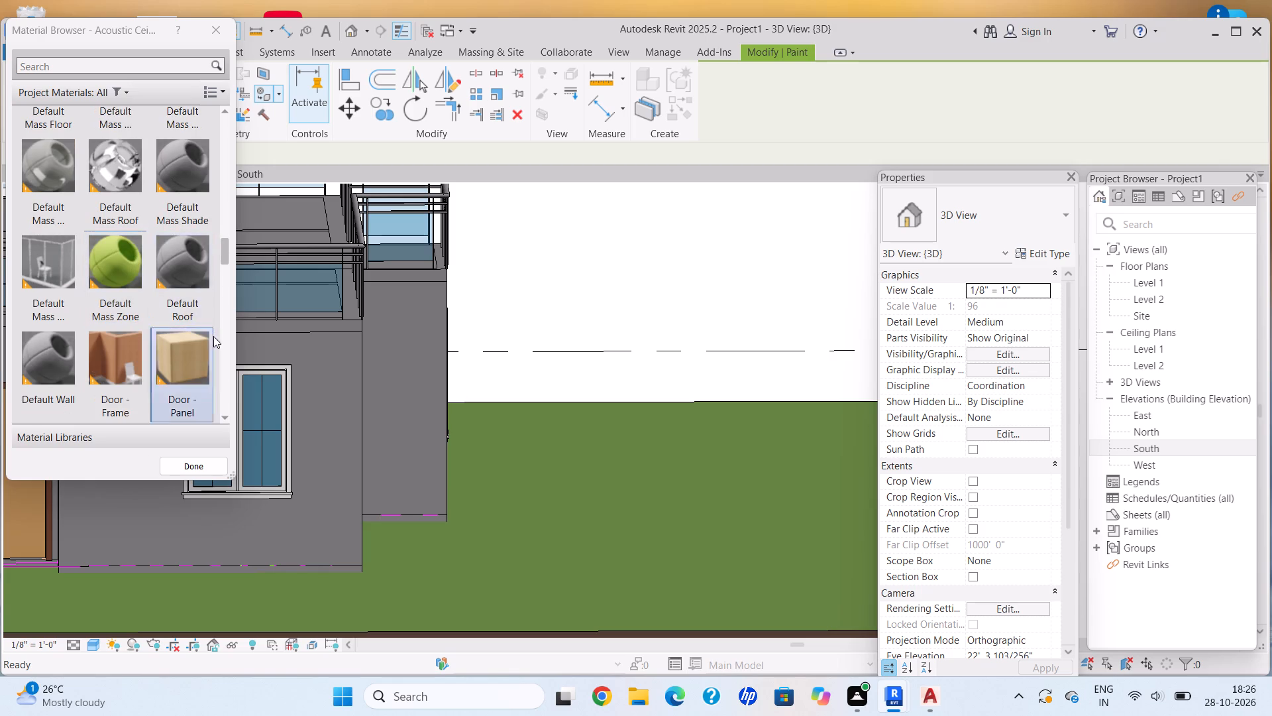
scroll(166, 319, down, 5)
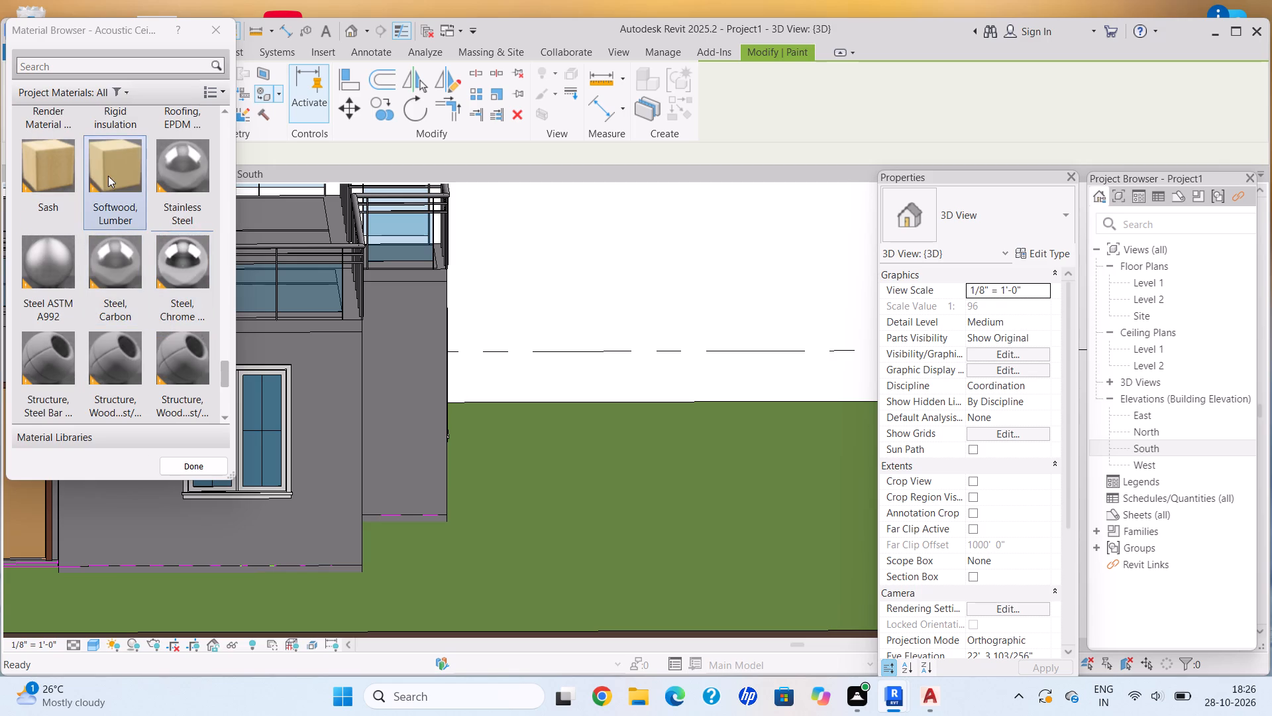
scroll(108, 176, up, 3)
scroll(144, 278, up, 3)
scroll(100, 282, down, 1)
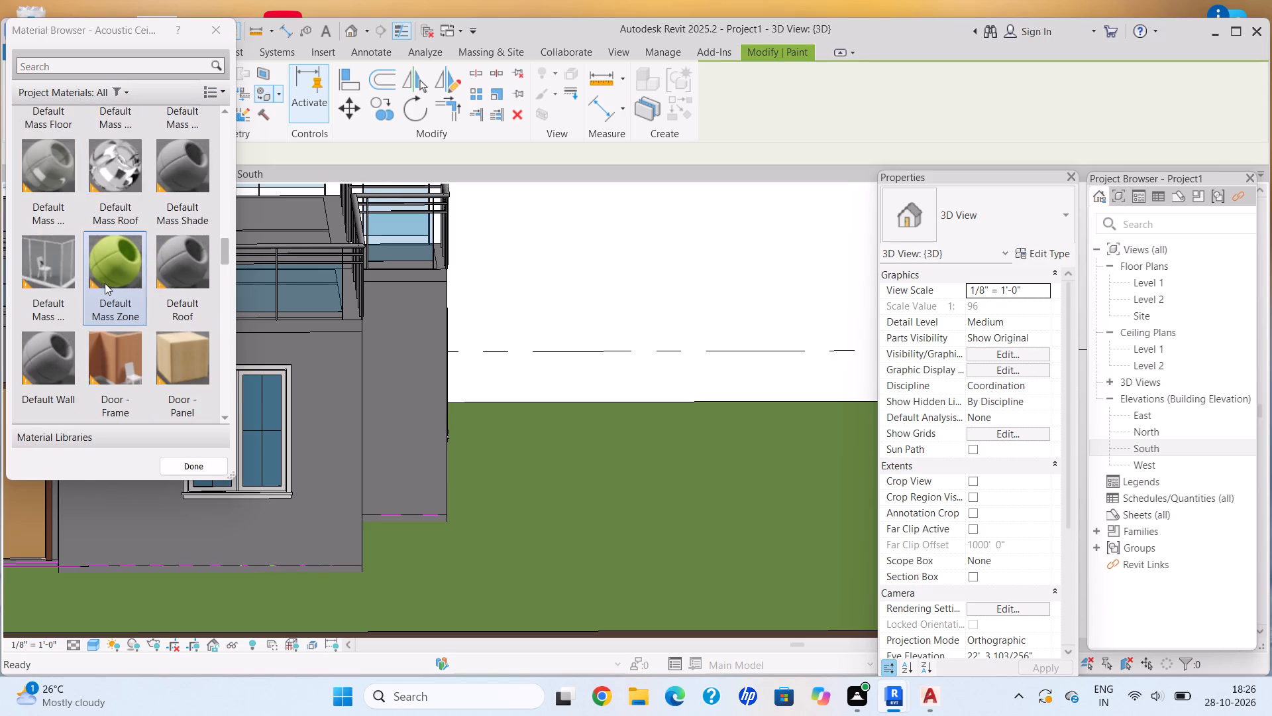
Paint the front-facing walls with Door - Frame: the recessed wall of the side projection, the bedroom window wall and the entry door wall.
click(120, 356)
scroll(409, 375, up, 4)
click(388, 374)
scroll(317, 398, down, 2)
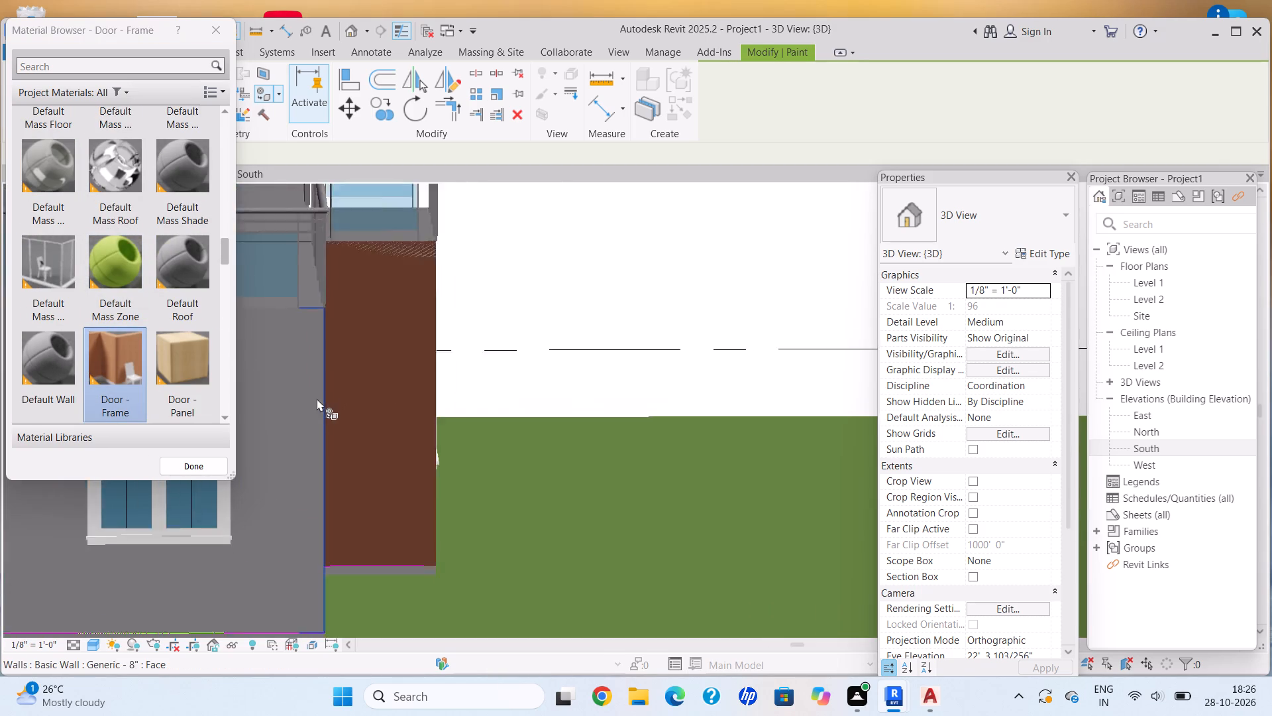
scroll(317, 398, down, 3)
middle_drag(317, 398, 573, 409)
scroll(533, 442, up, 5)
click(530, 431)
scroll(370, 419, down, 5)
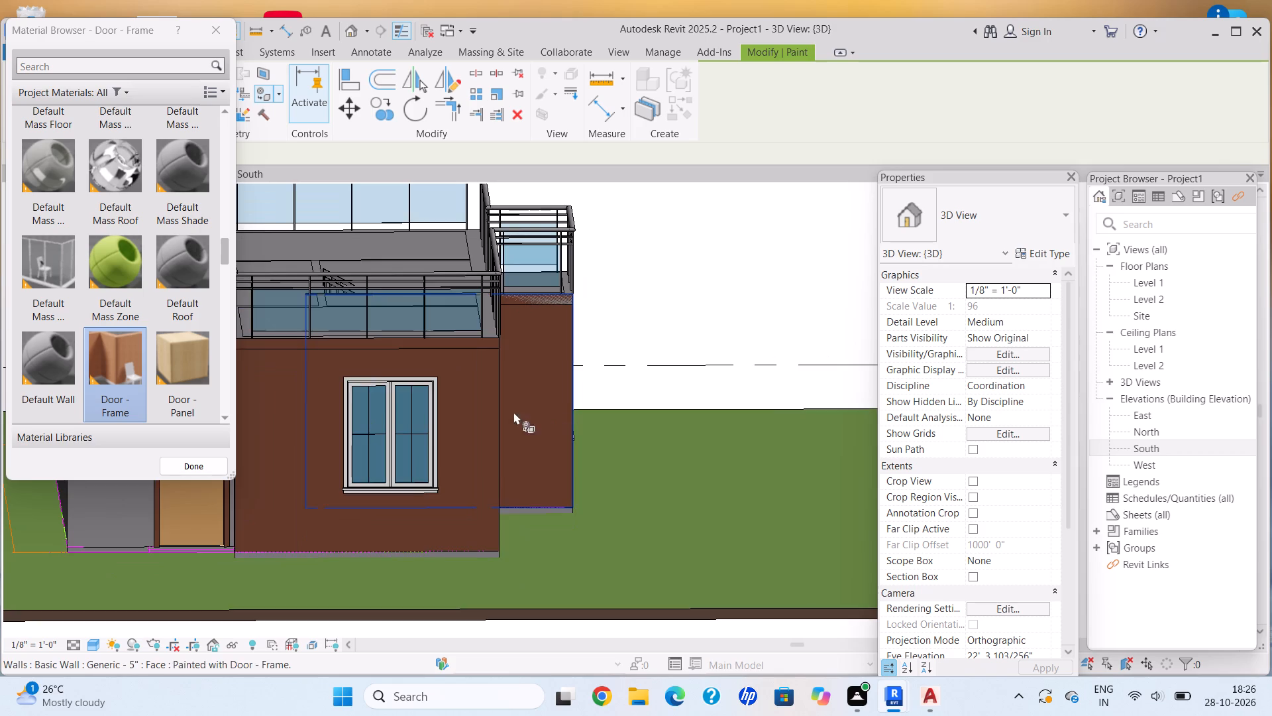
middle_drag(395, 413, 616, 413)
scroll(303, 462, up, 5)
click(311, 447)
scroll(378, 338, up, 2)
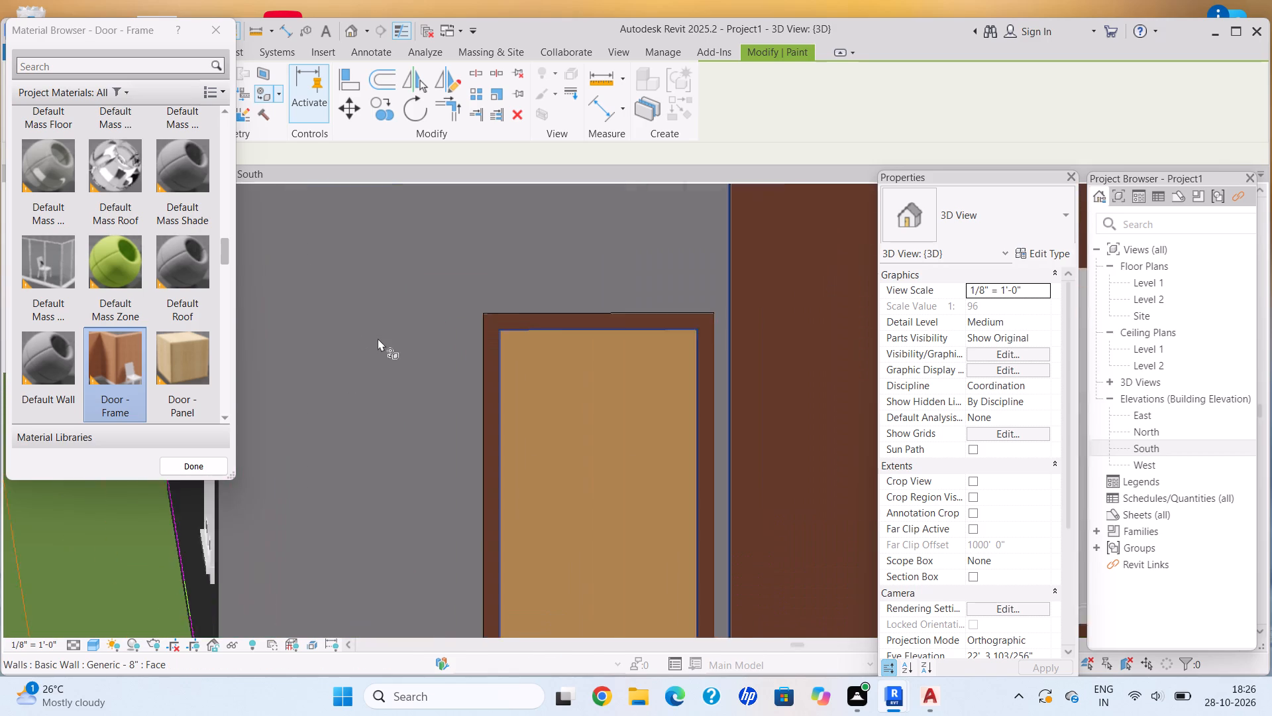
scroll(378, 338, up, 2)
click(378, 338)
Paint the long three-window side wall next to the entry and the rear wall with Door - Frame.
scroll(378, 338, down, 15)
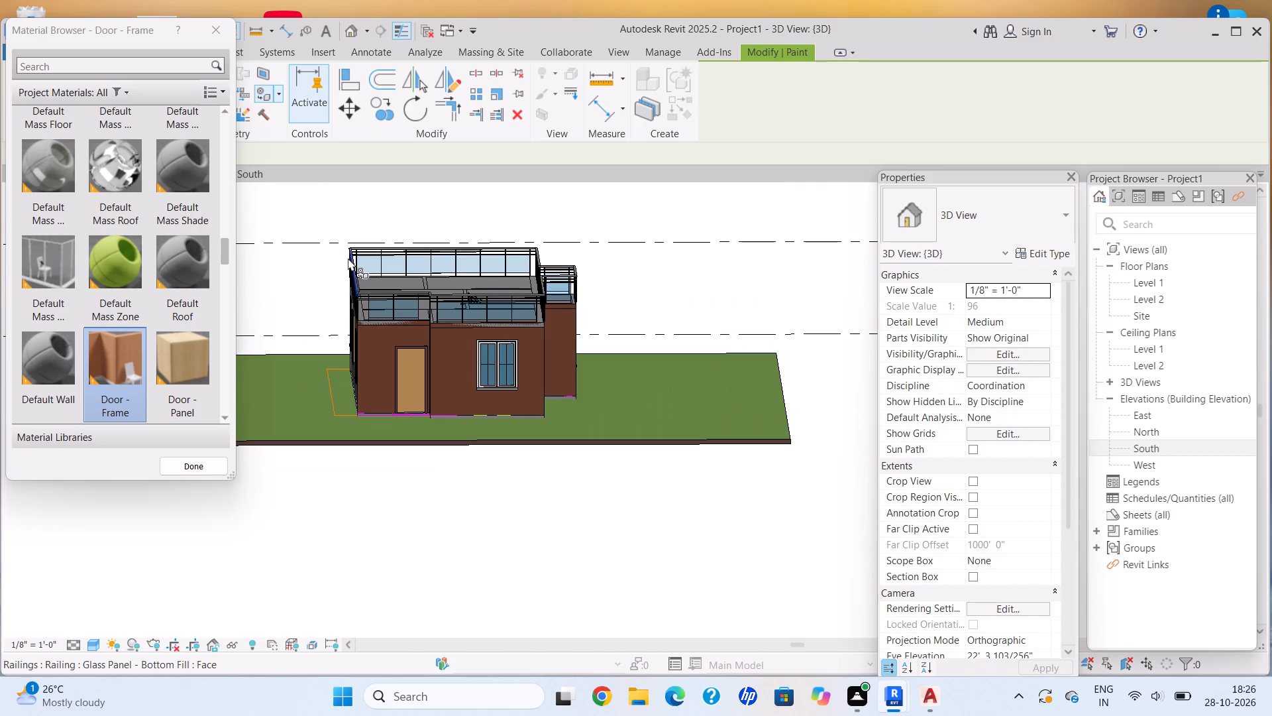
scroll(383, 289, down, 2)
shift+middle_drag(381, 264, 508, 294)
scroll(280, 350, up, 5)
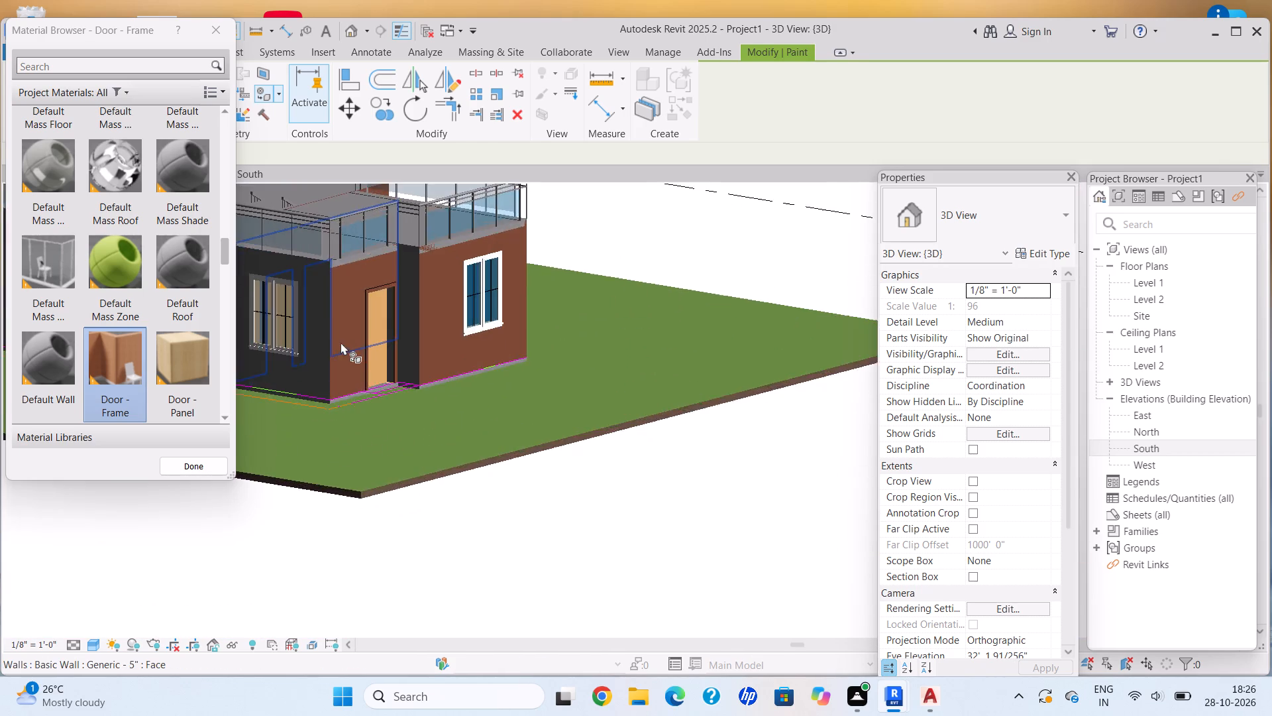
middle_drag(342, 342, 564, 417)
scroll(435, 416, up, 4)
click(422, 396)
scroll(425, 438, up, 1)
scroll(425, 445, down, 12)
scroll(350, 416, up, 1)
middle_drag(348, 400, 430, 294)
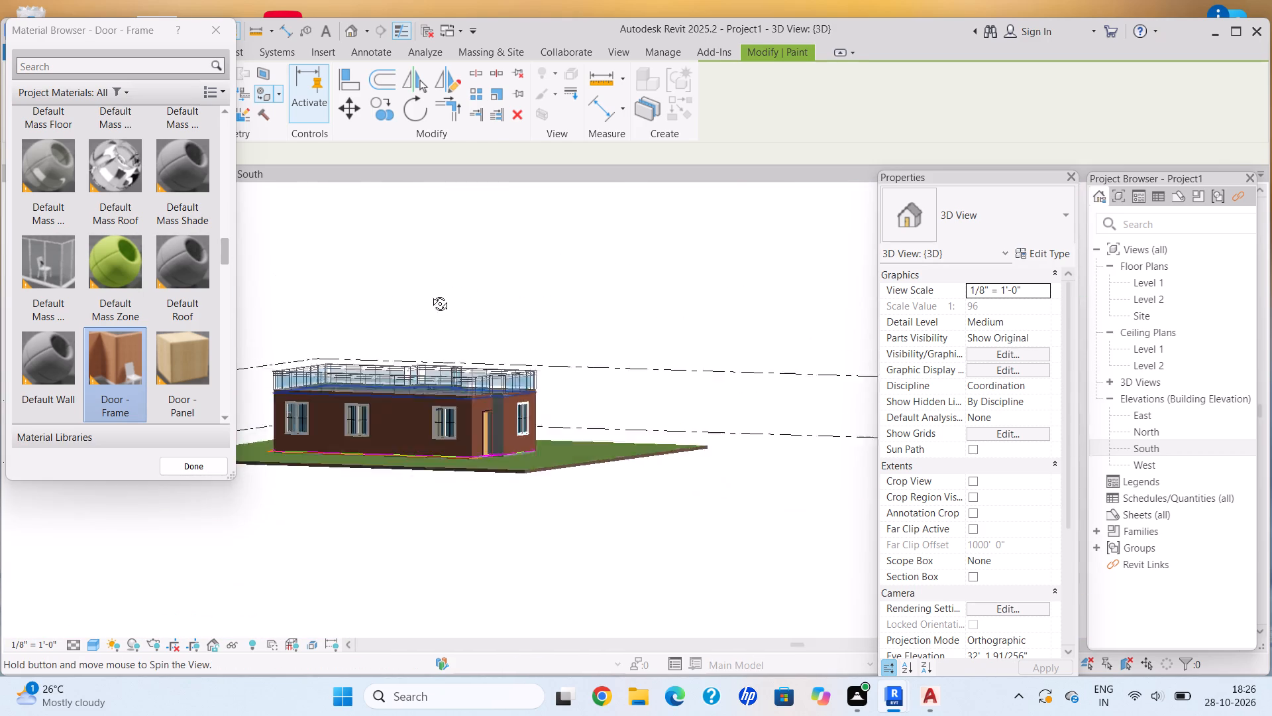
middle_drag(430, 294, 664, 373)
middle_drag(443, 436, 518, 421)
scroll(450, 467, up, 5)
click(396, 461)
Paint the stair-side exterior with Door - Frame: the projection's return and window face, plus the wall sections on both sides of it.
scroll(352, 470, up, 1)
scroll(348, 469, down, 4)
shift+middle_drag(348, 459, 361, 438)
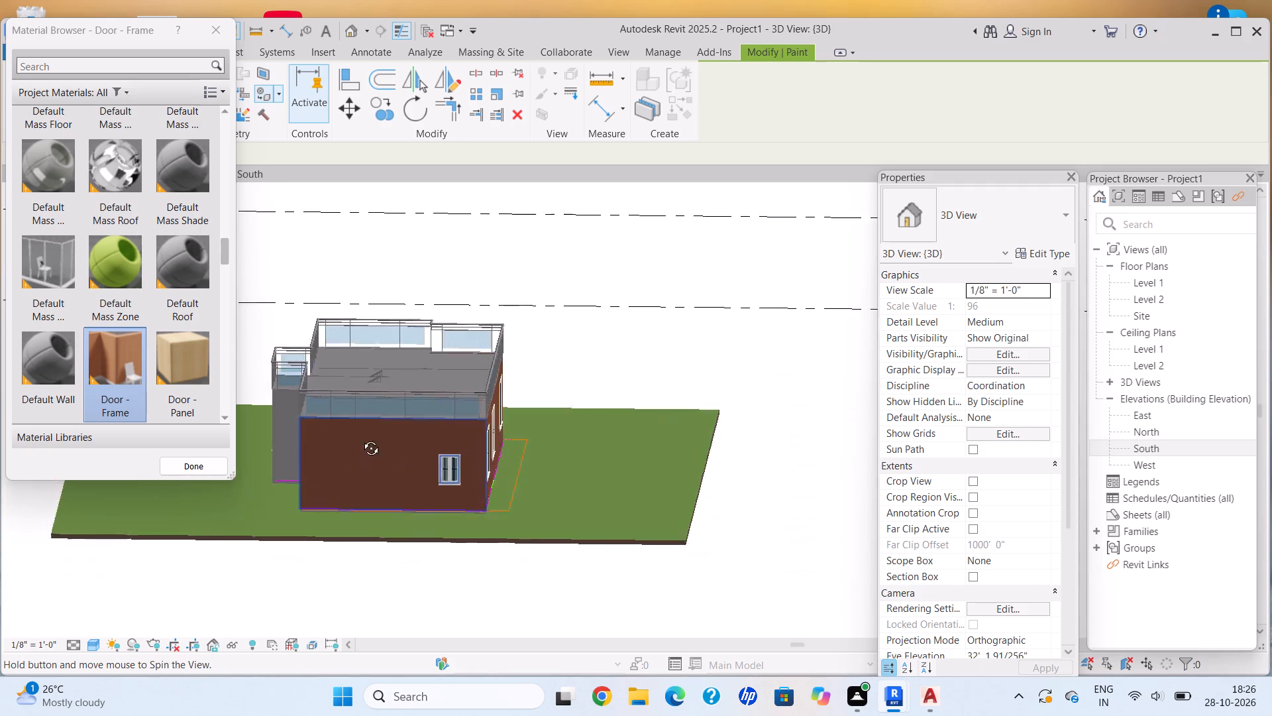
shift+middle_drag(361, 438, 494, 429)
scroll(599, 430, up, 5)
click(638, 438)
middle_drag(671, 436, 352, 451)
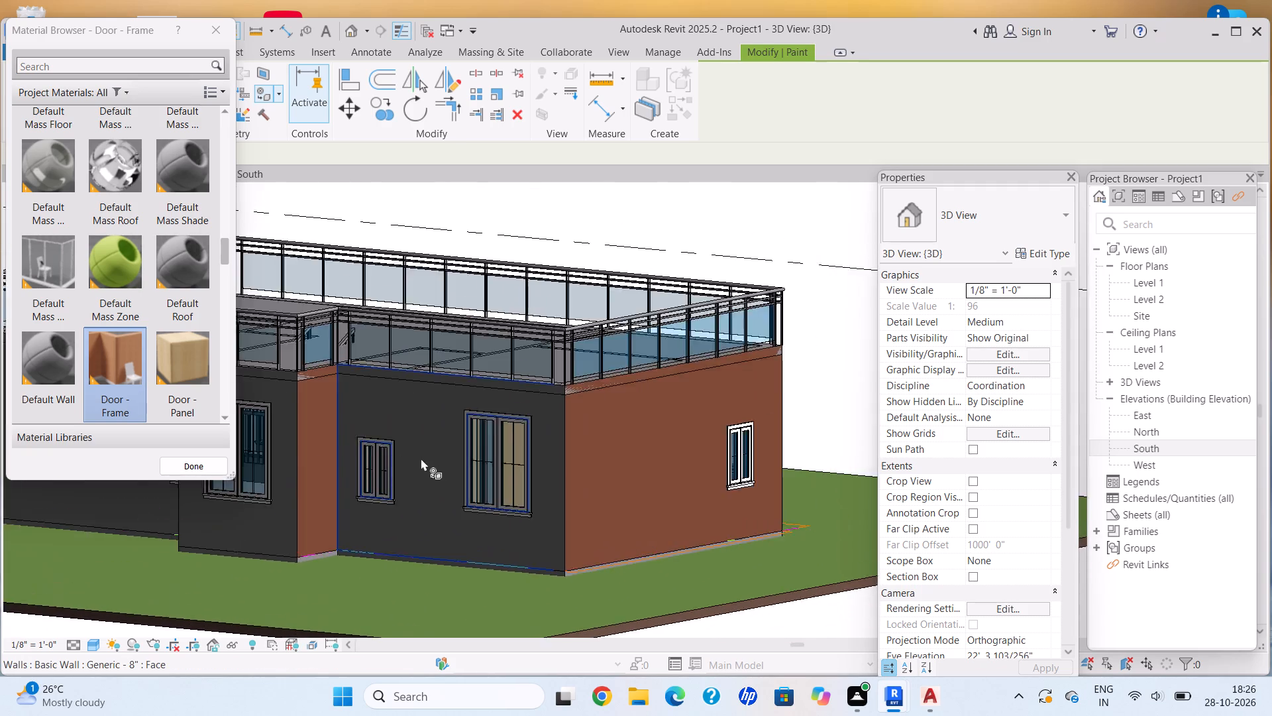
scroll(423, 459, up, 6)
click(431, 457)
scroll(411, 490, down, 13)
shift+middle_drag(372, 443, 521, 414)
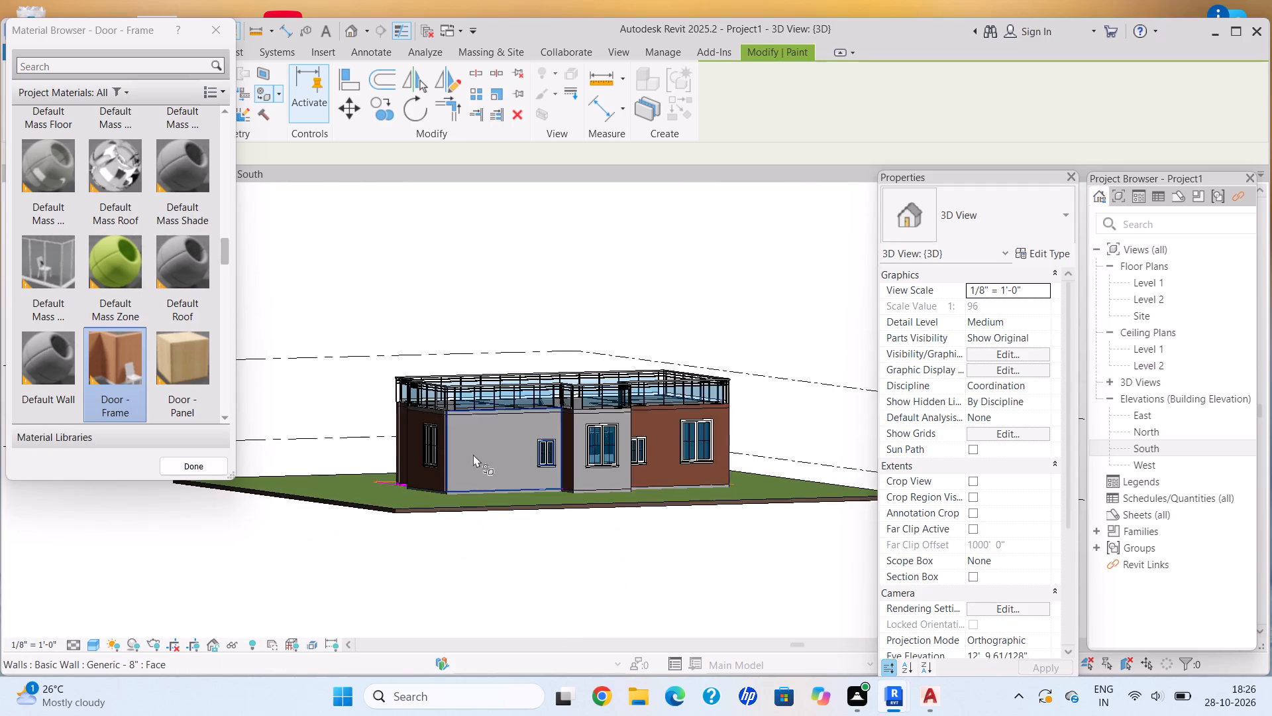
scroll(463, 457, up, 5)
click(462, 455)
middle_drag(582, 428, 303, 467)
scroll(441, 503, up, 5)
click(470, 544)
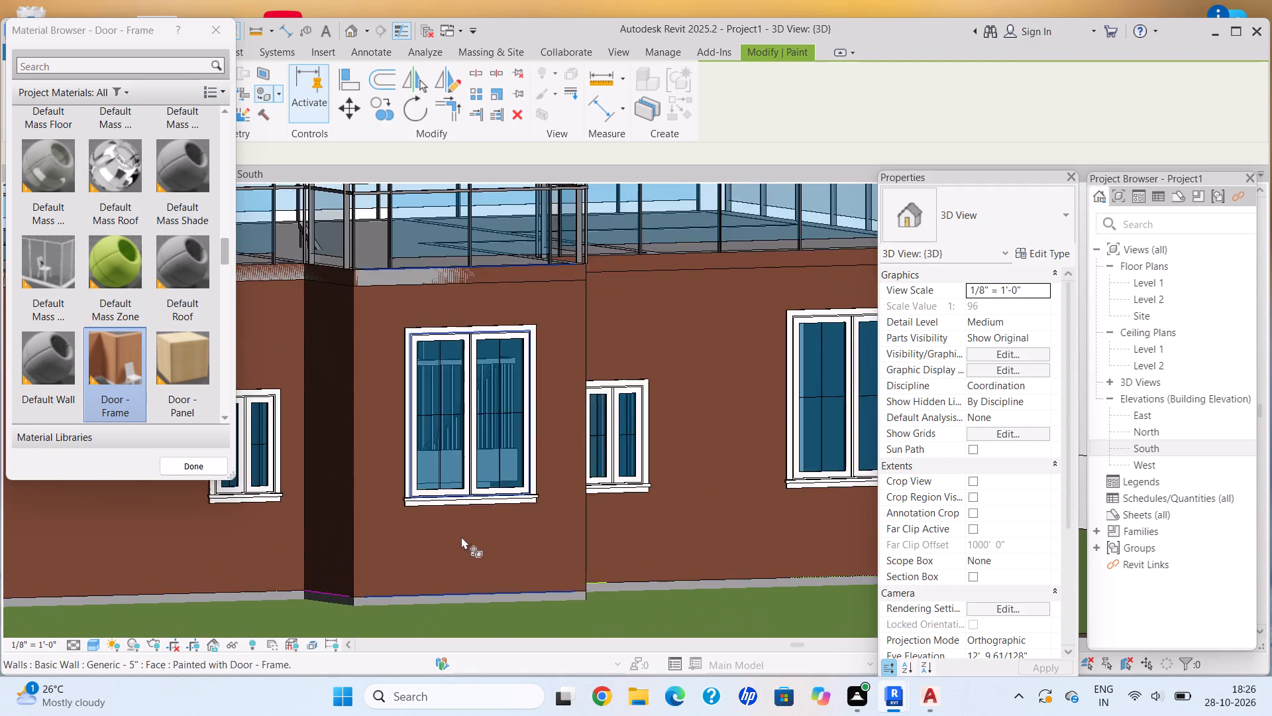
Paint the exposed floor edge below the side projection and the adjoining rear wall section with Door - Panel.
scroll(362, 510, down, 11)
scroll(357, 447, up, 7)
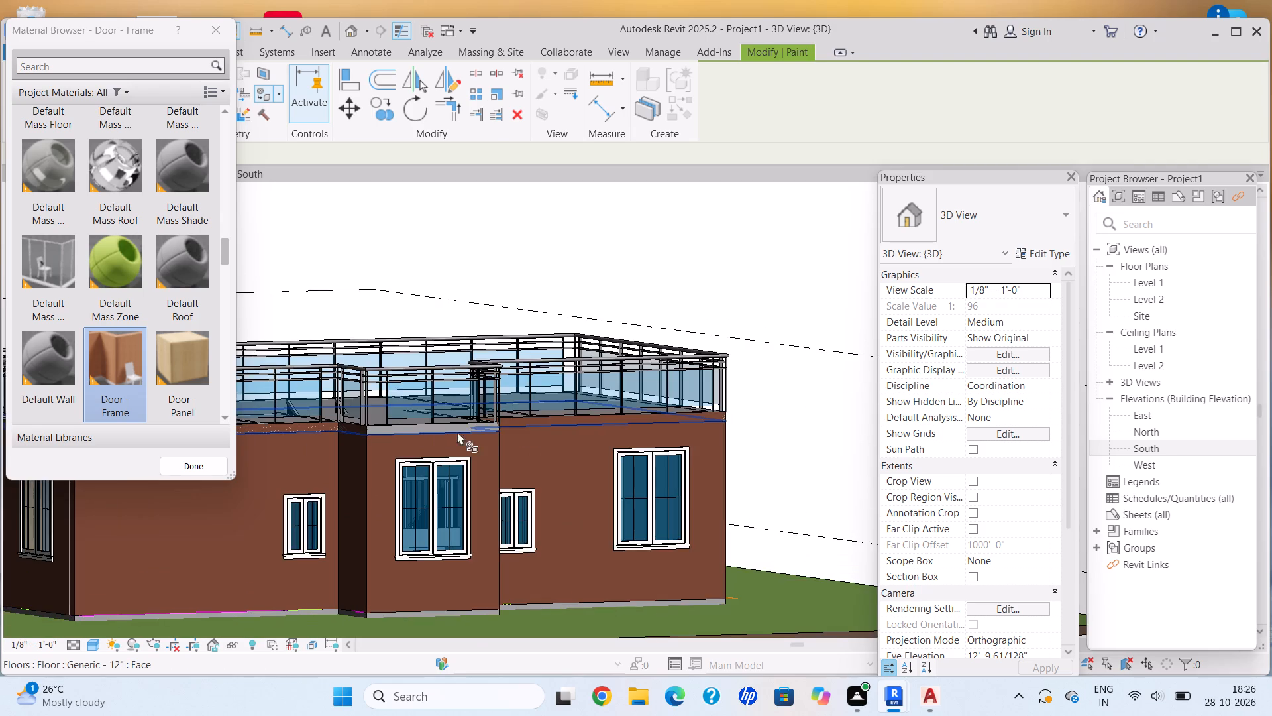
scroll(529, 424, up, 4)
scroll(415, 422, down, 2)
middle_drag(415, 422, 423, 430)
middle_drag(631, 428, 553, 417)
scroll(554, 418, down, 3)
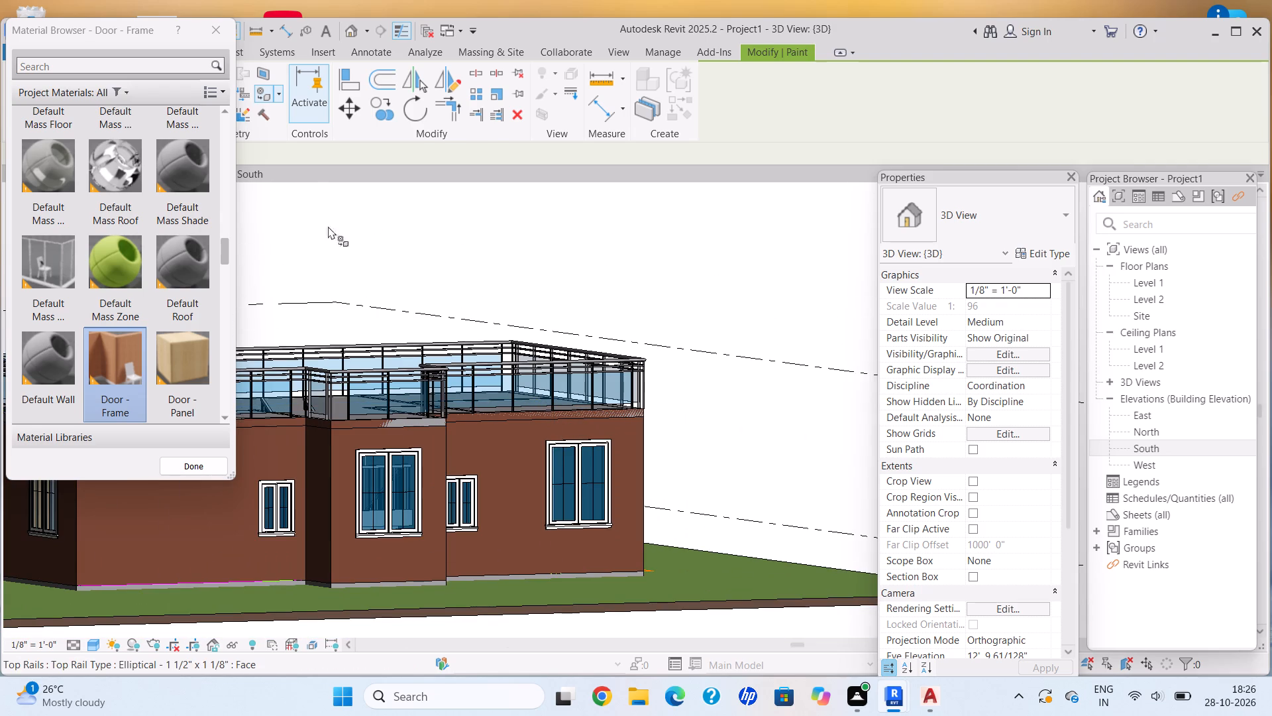
click(176, 362)
scroll(416, 603, up, 11)
click(396, 567)
scroll(594, 537, up, 2)
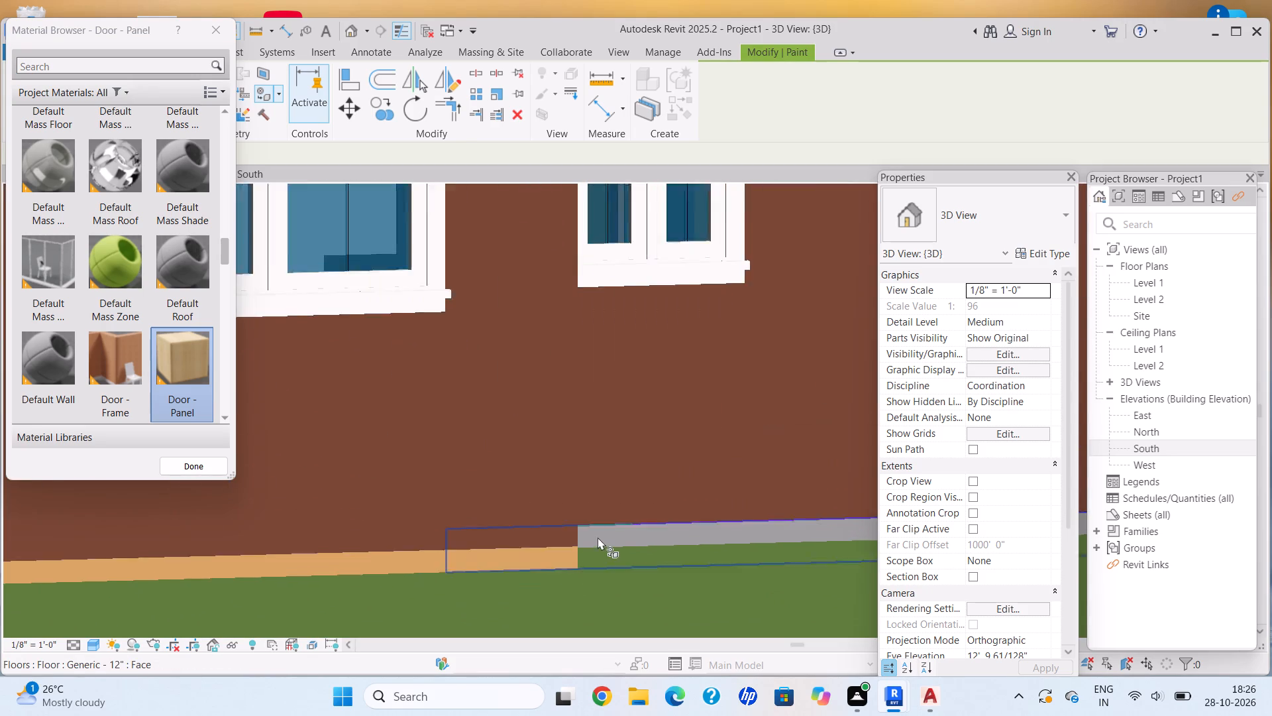
scroll(598, 537, up, 3)
click(610, 536)
Paint the floor edge below the projection's shaded return and the adjoining small-window wall section with Door - Panel.
scroll(580, 561, down, 12)
middle_drag(192, 568, 333, 561)
scroll(334, 561, up, 6)
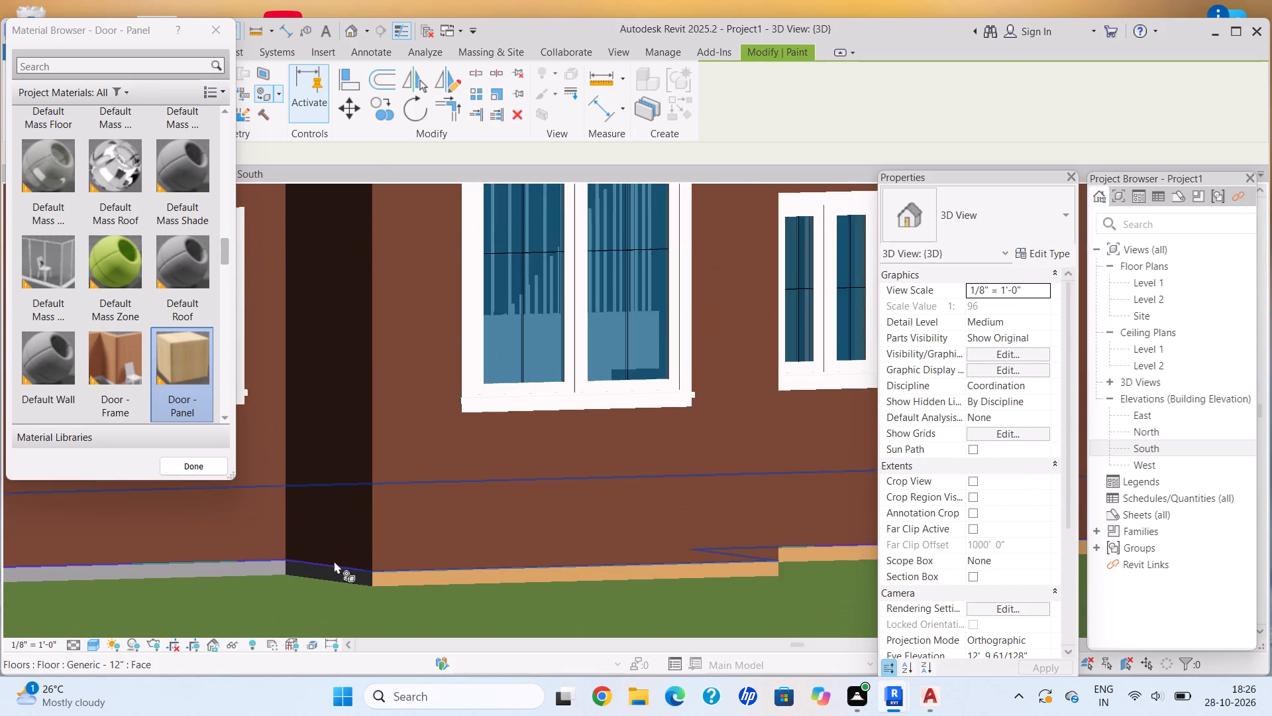
click(339, 571)
click(217, 566)
scroll(233, 571, up, 6)
click(233, 571)
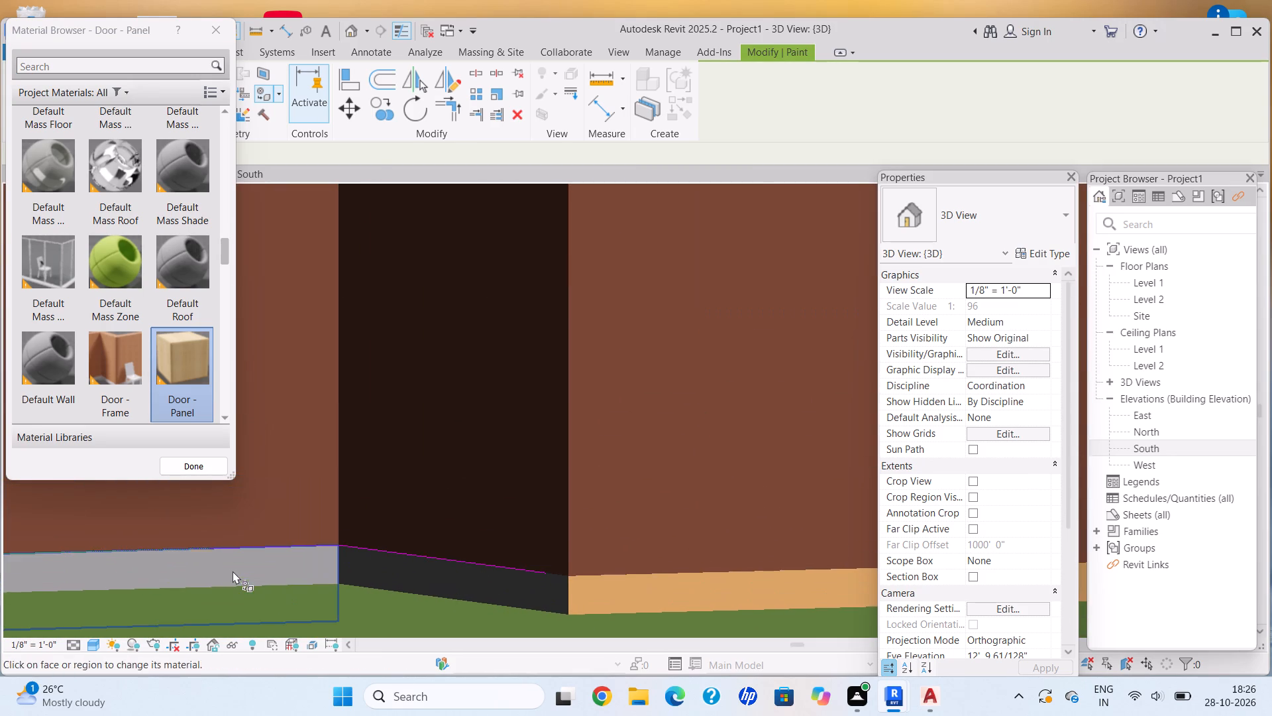
scroll(238, 571, down, 5)
scroll(419, 596, up, 11)
click(416, 571)
scroll(416, 571, down, 14)
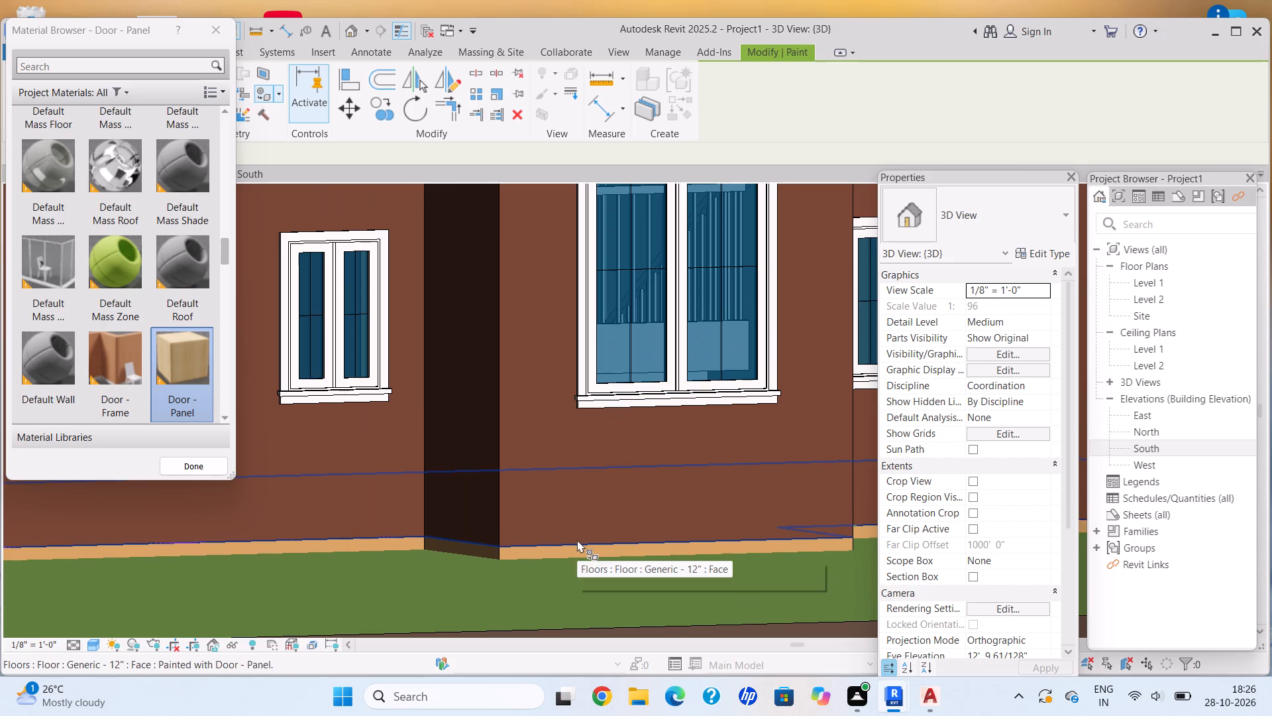
shift+middle_drag(577, 540, 521, 534)
scroll(515, 518, down, 5)
middle_drag(620, 487, 709, 463)
shift+middle_drag(631, 514, 613, 523)
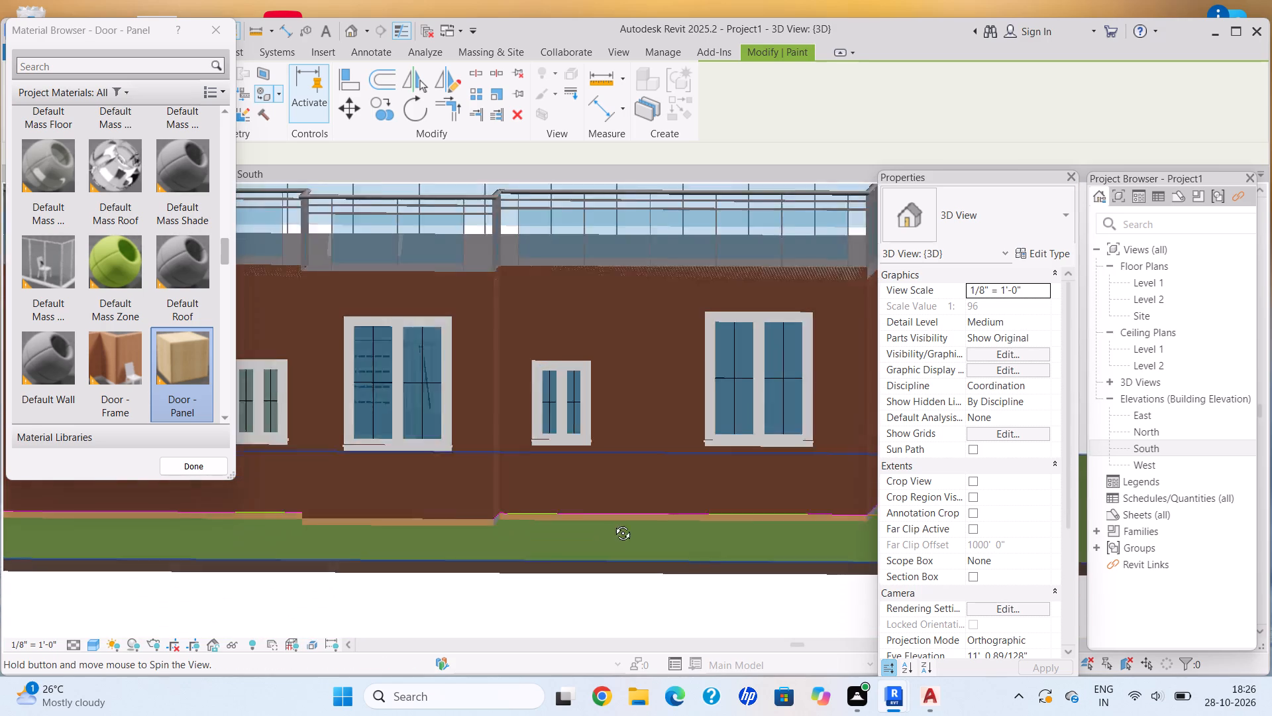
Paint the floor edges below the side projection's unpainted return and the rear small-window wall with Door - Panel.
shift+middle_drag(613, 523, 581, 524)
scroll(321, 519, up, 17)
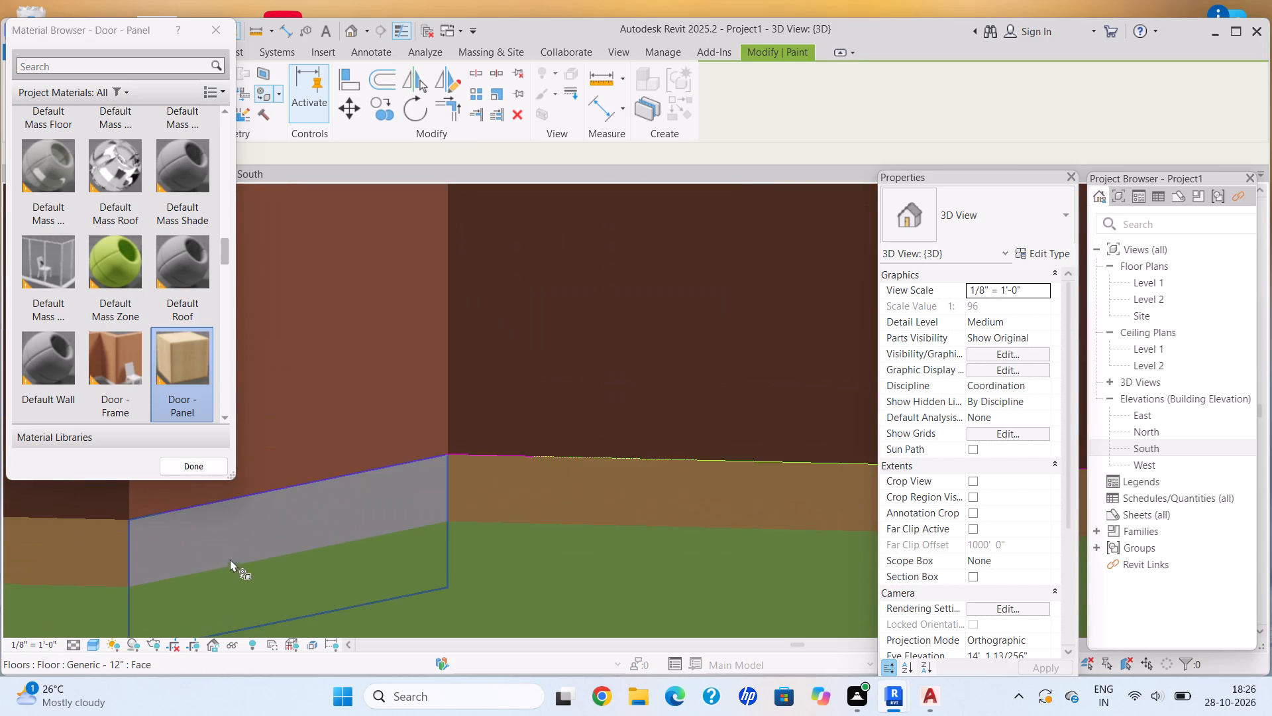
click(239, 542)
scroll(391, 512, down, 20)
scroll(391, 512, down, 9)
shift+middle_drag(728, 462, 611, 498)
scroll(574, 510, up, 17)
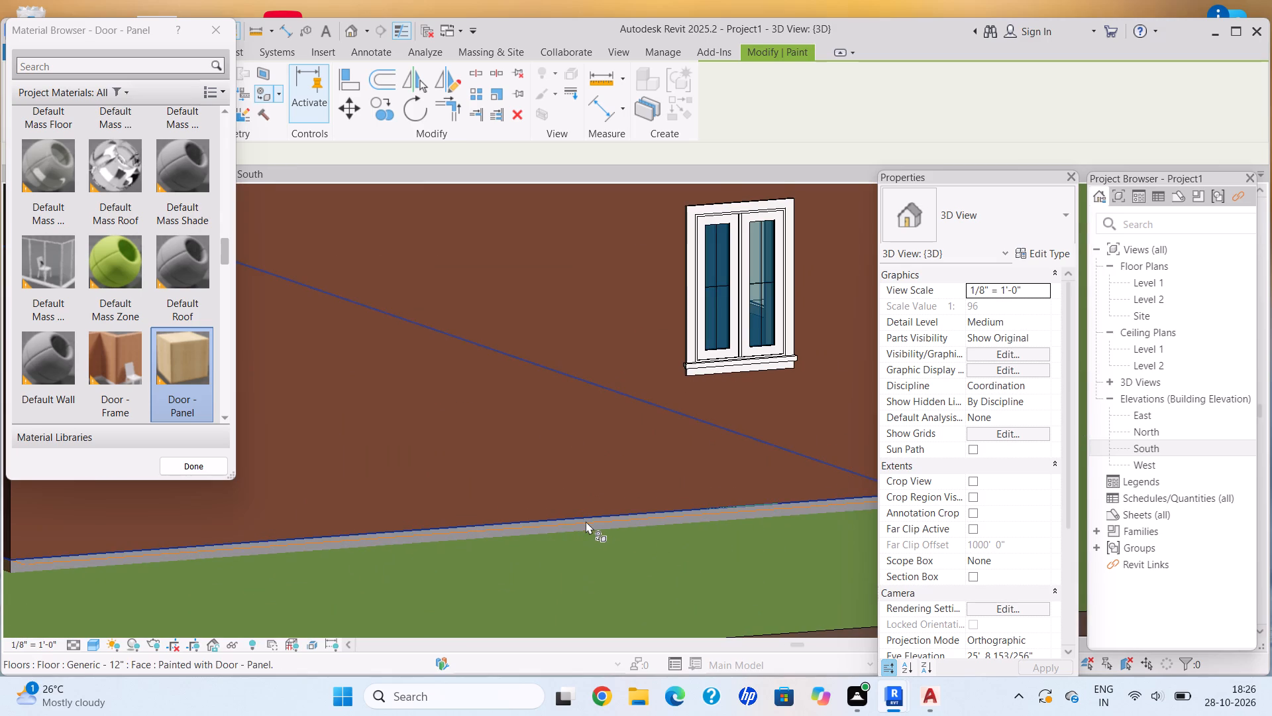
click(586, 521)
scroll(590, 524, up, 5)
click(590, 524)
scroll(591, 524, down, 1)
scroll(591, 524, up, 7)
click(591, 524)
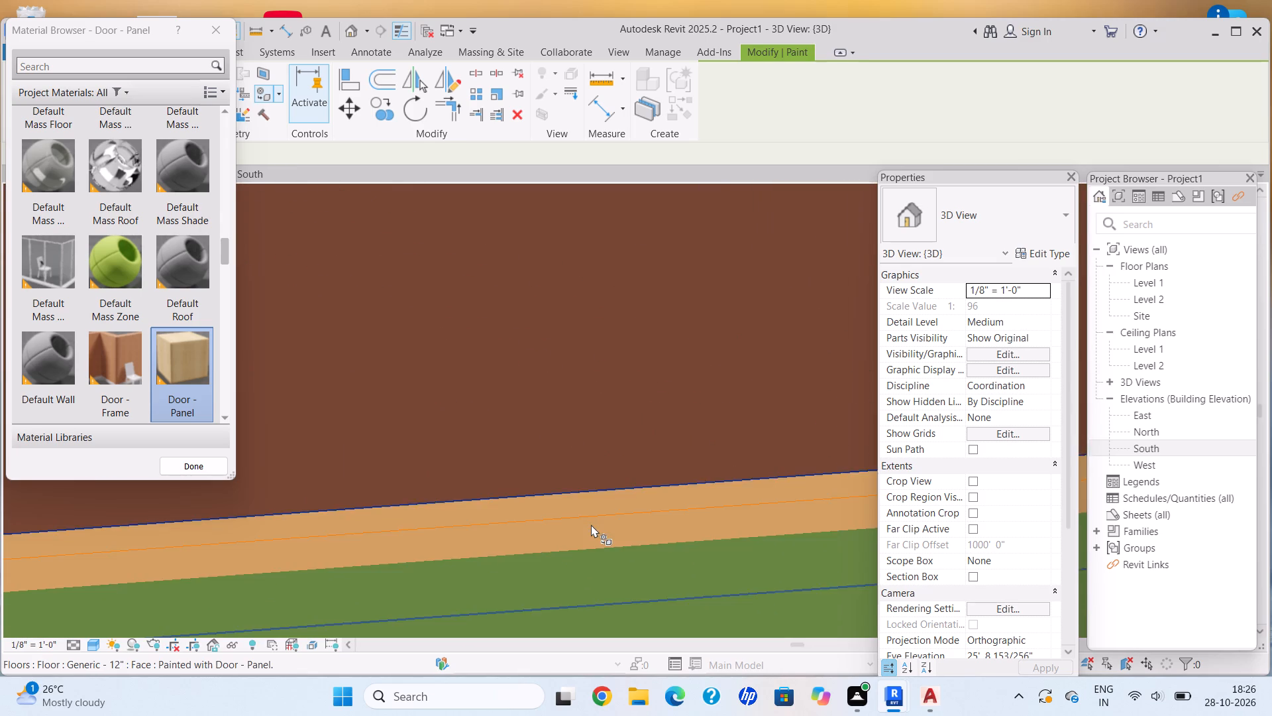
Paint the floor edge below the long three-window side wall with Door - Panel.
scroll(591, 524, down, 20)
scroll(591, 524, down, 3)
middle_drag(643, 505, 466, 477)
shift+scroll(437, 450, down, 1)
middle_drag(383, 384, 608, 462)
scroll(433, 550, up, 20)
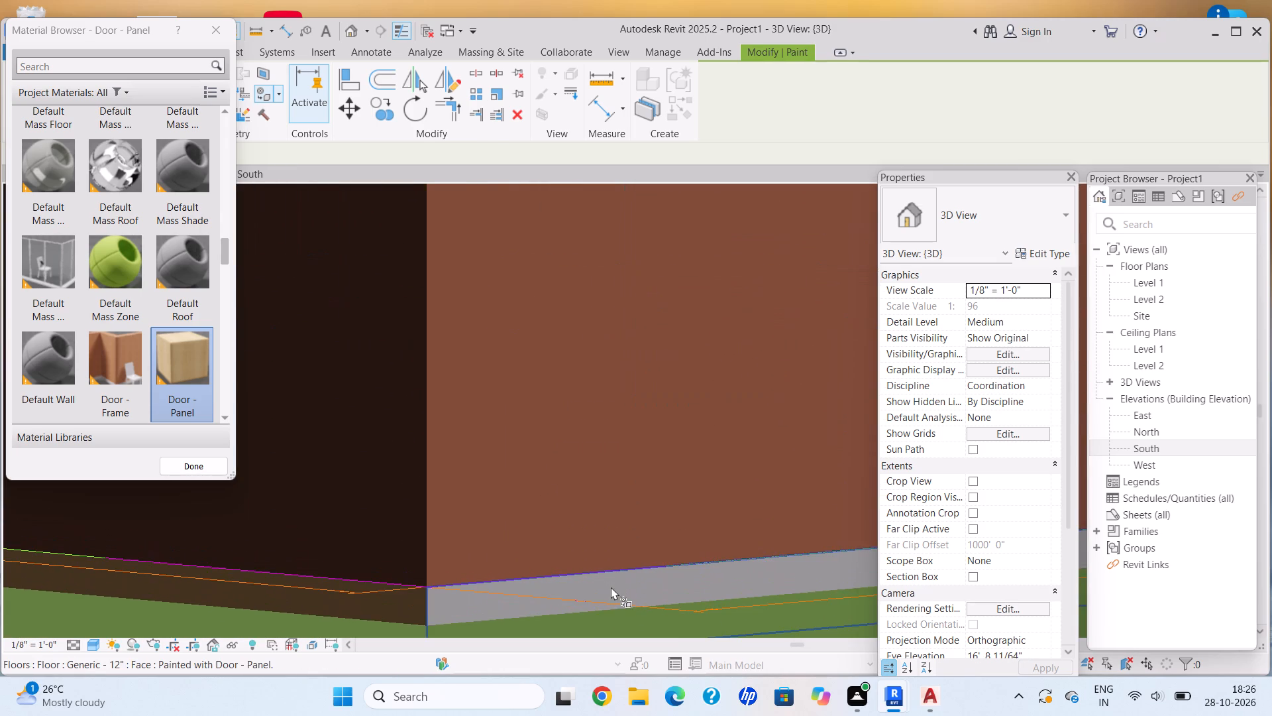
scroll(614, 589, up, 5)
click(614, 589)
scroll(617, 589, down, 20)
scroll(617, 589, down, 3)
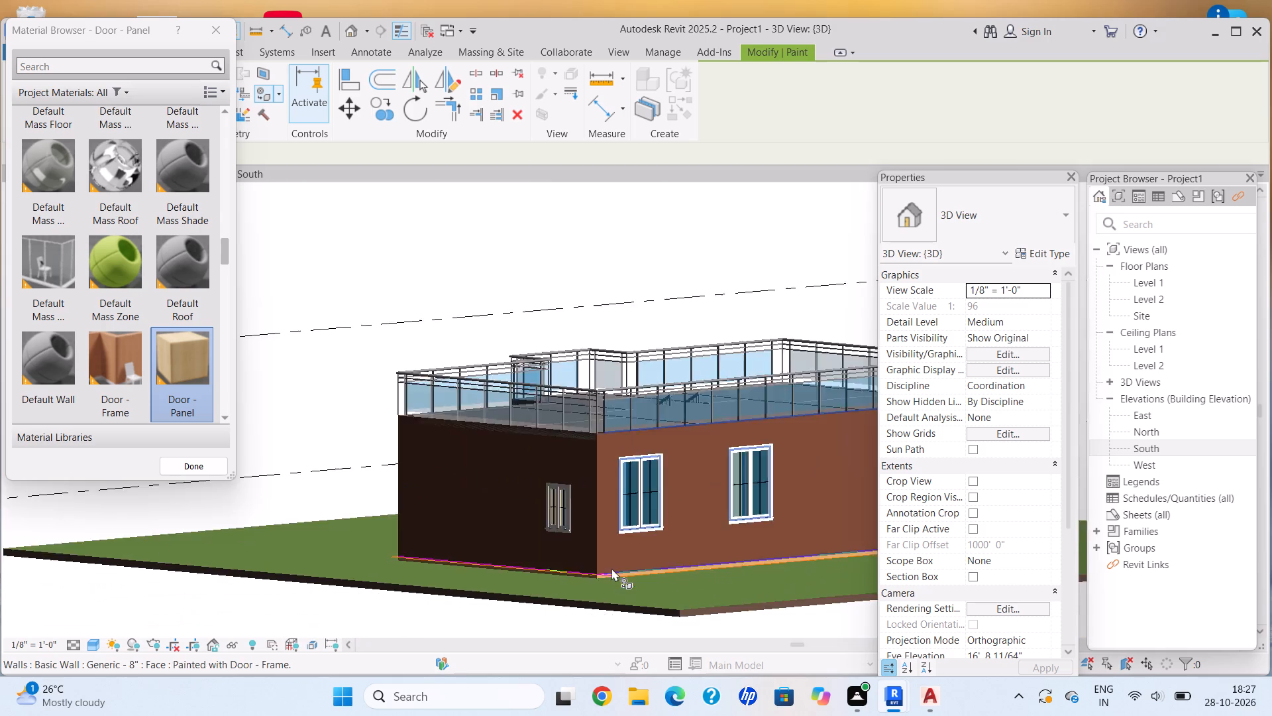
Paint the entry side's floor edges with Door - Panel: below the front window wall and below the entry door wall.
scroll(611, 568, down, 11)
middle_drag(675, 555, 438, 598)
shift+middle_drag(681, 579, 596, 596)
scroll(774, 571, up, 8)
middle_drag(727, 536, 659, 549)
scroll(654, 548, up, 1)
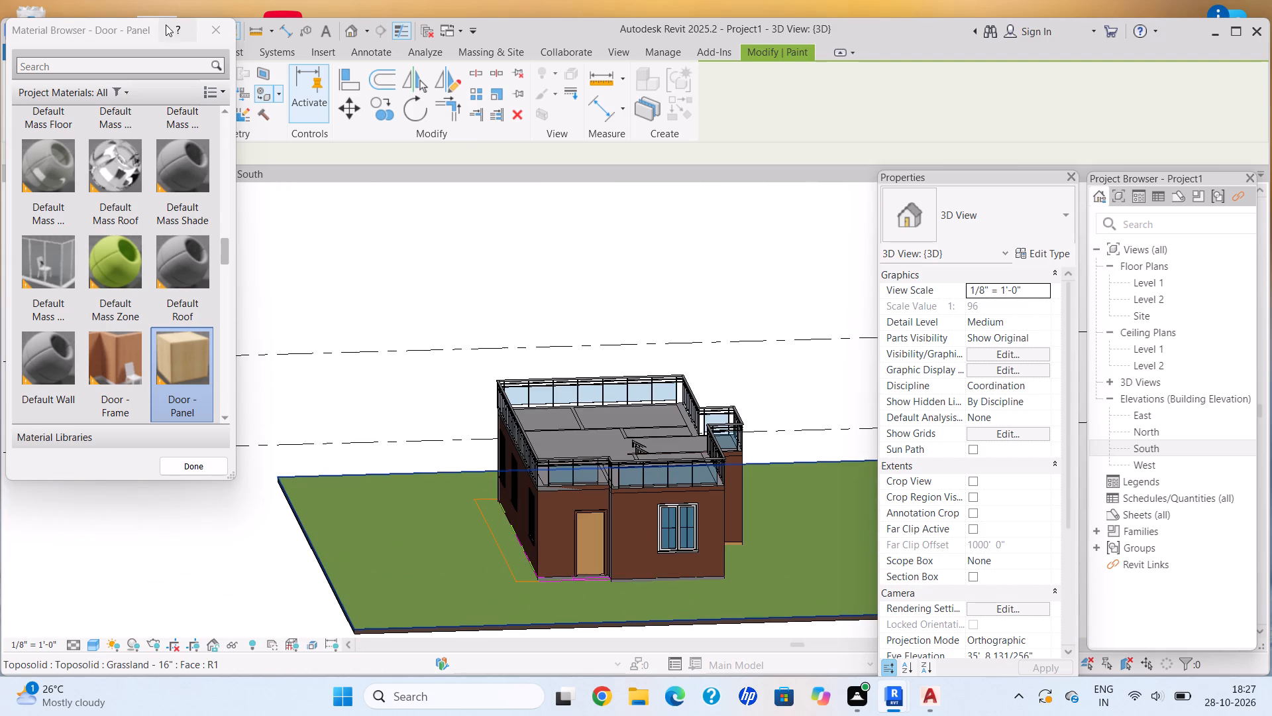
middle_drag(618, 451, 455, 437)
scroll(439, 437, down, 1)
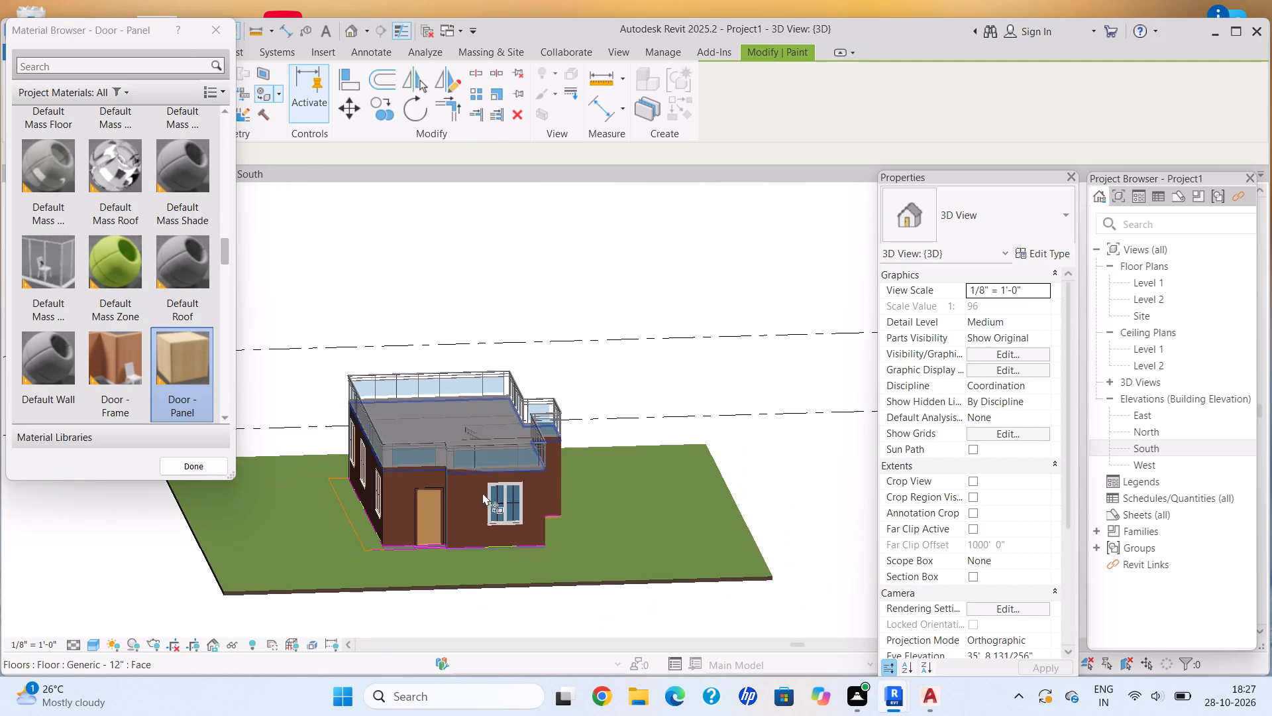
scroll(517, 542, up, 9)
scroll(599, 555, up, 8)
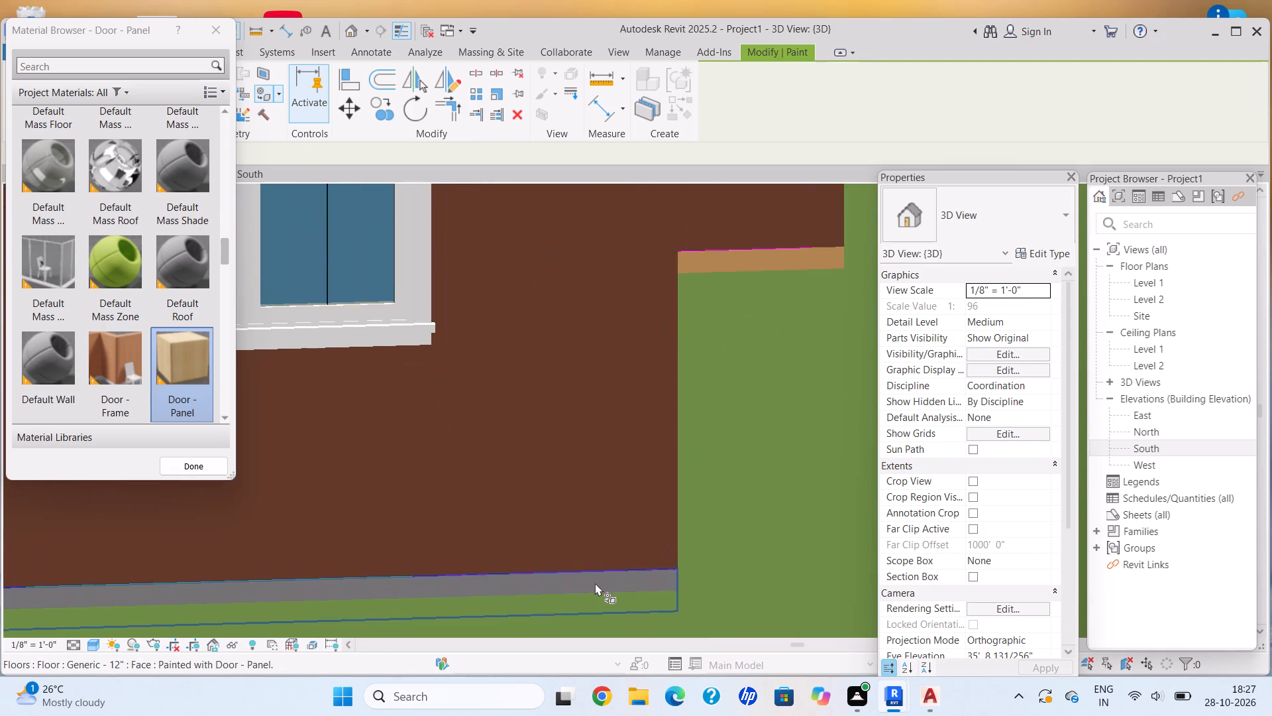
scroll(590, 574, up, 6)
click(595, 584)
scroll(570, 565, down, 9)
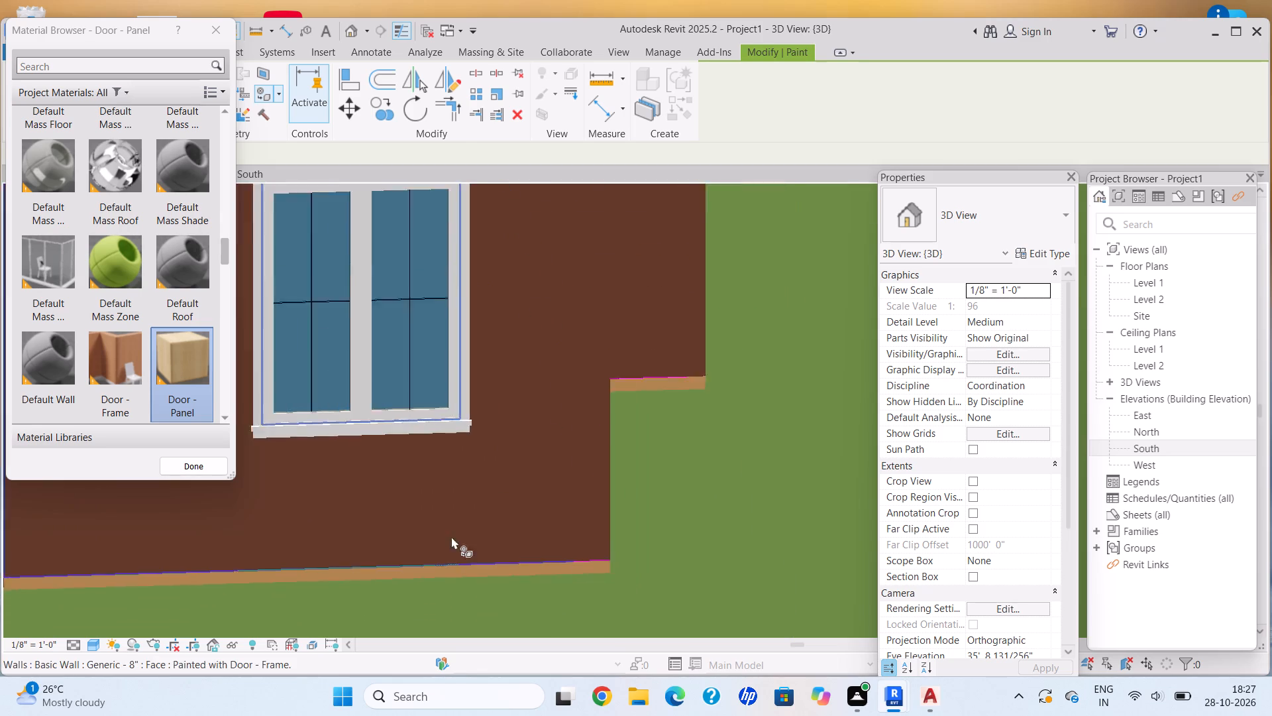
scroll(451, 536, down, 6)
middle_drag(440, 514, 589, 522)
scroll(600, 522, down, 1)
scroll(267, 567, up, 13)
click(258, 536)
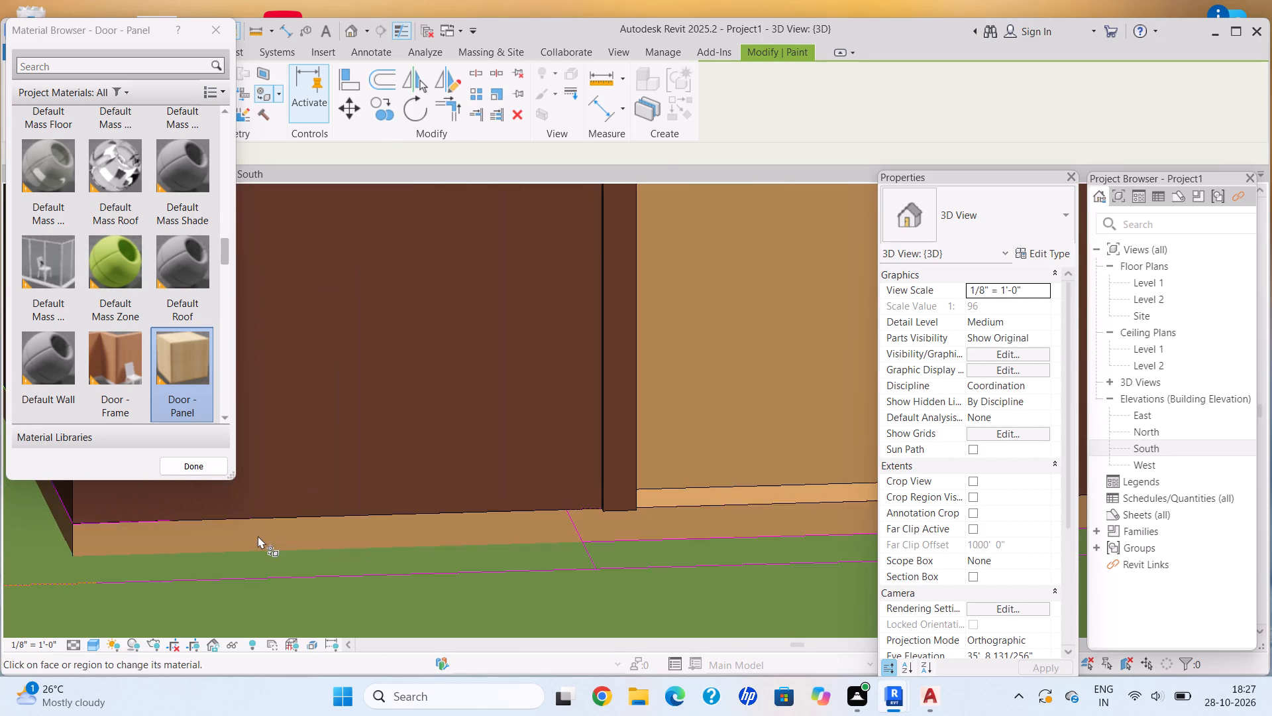
Choose the Clad - White material and paint the floor edge below the entry door wall with it.
scroll(339, 509, down, 9)
scroll(164, 255, down, 5)
scroll(172, 259, up, 1)
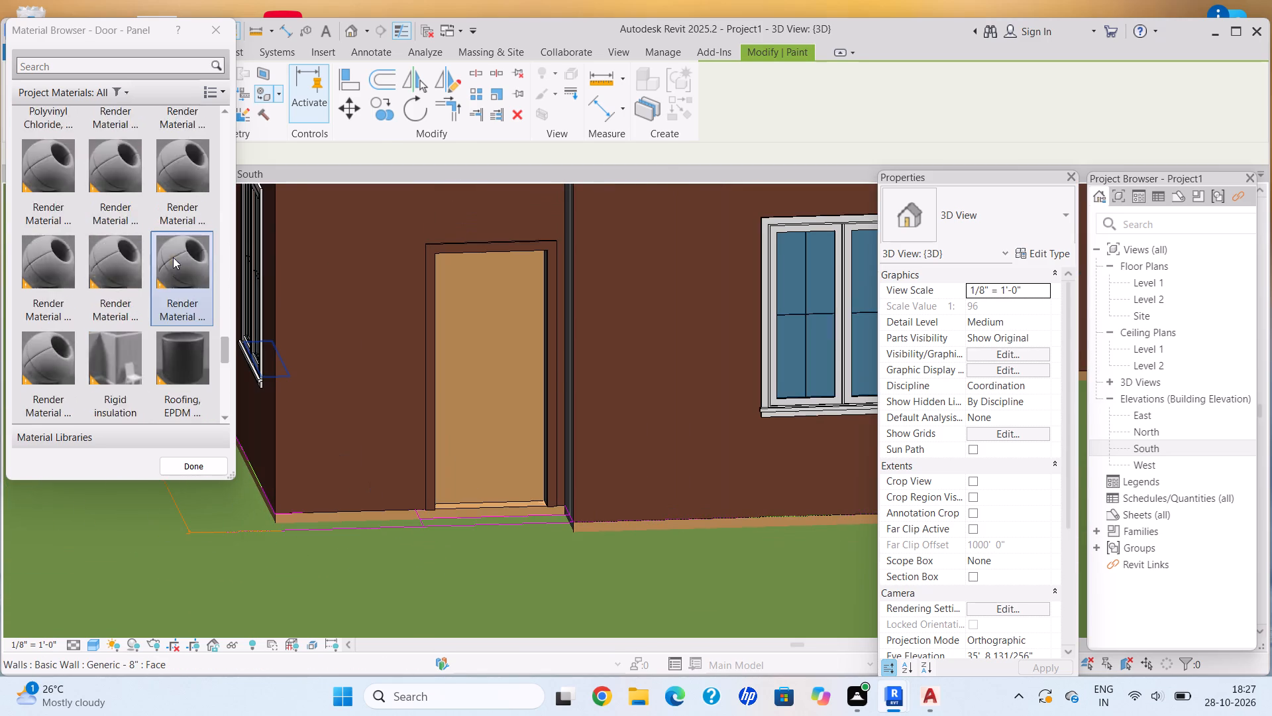
scroll(173, 257, up, 5)
scroll(154, 237, down, 3)
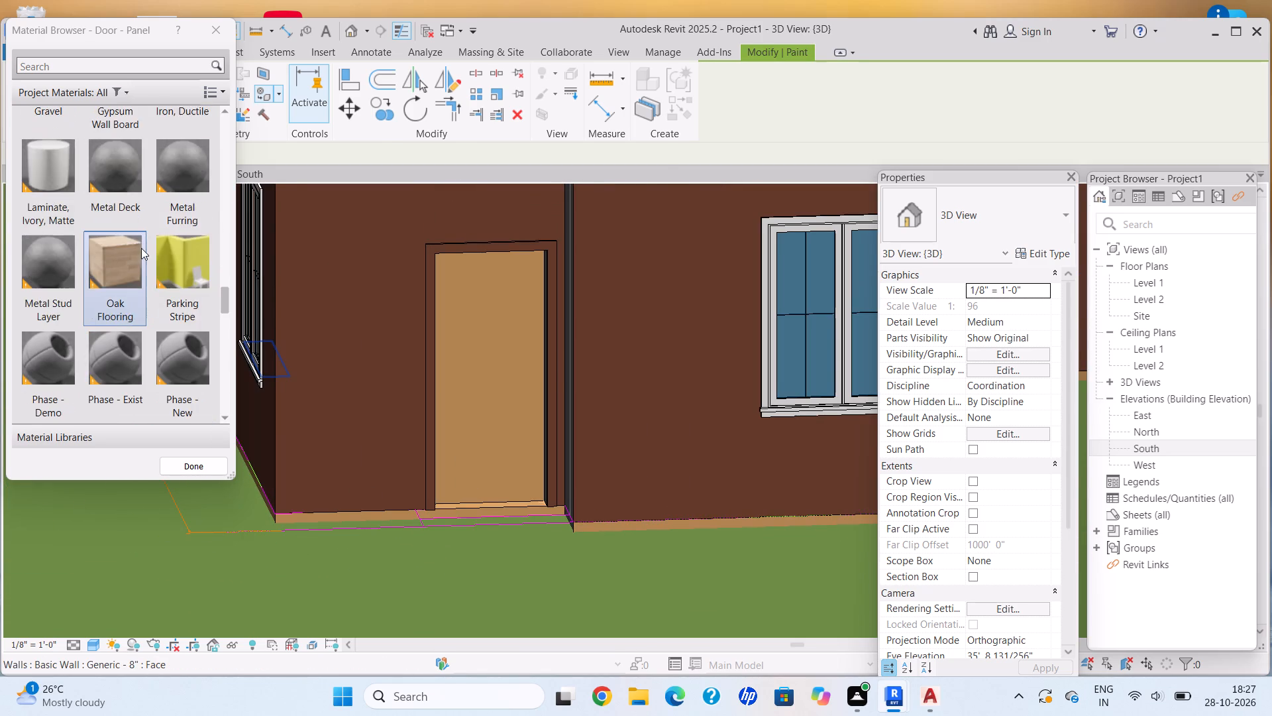
scroll(140, 251, down, 3)
scroll(140, 251, up, 5)
scroll(140, 251, down, 4)
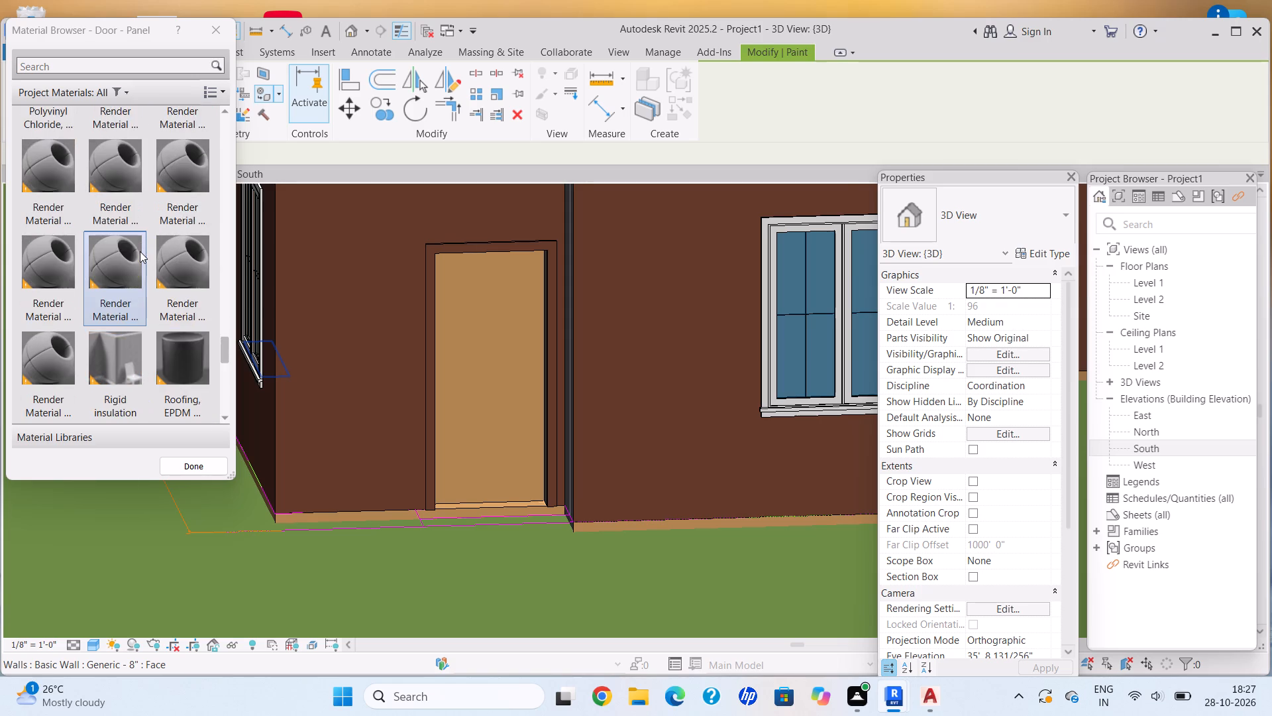
scroll(140, 251, up, 3)
scroll(140, 251, down, 1)
scroll(140, 251, up, 4)
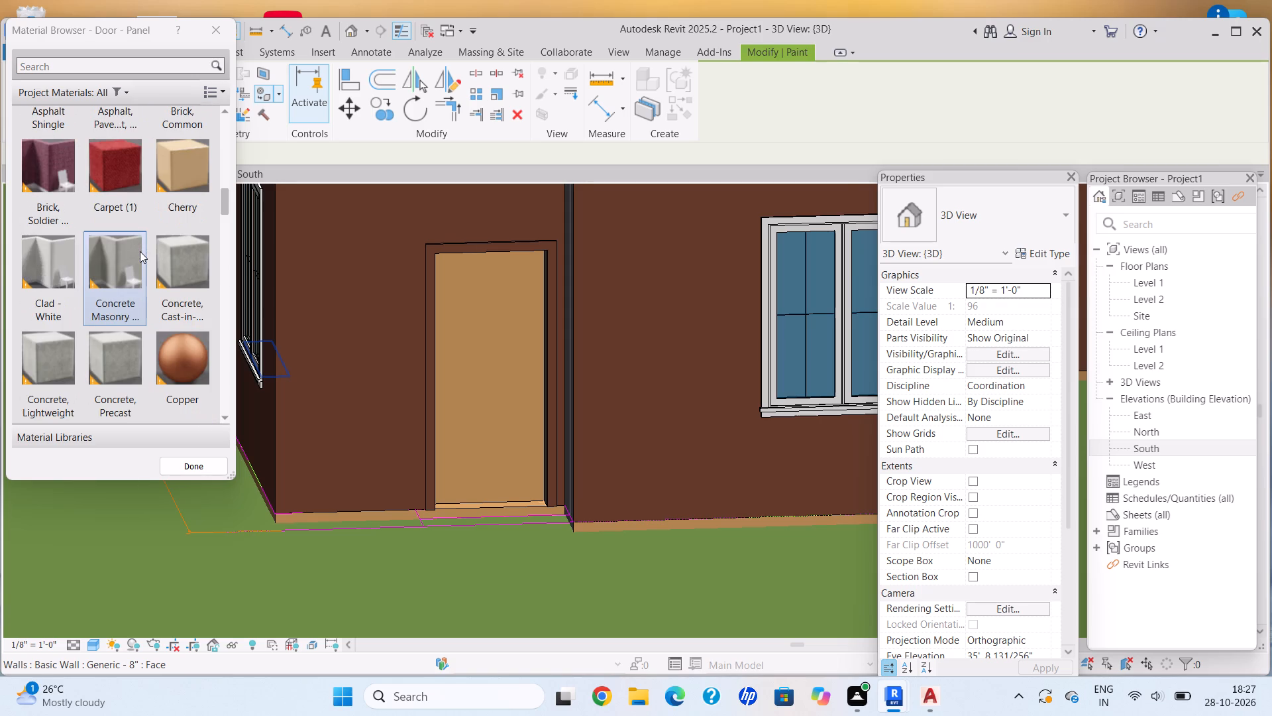
click(37, 249)
scroll(405, 541, up, 4)
scroll(370, 493, up, 7)
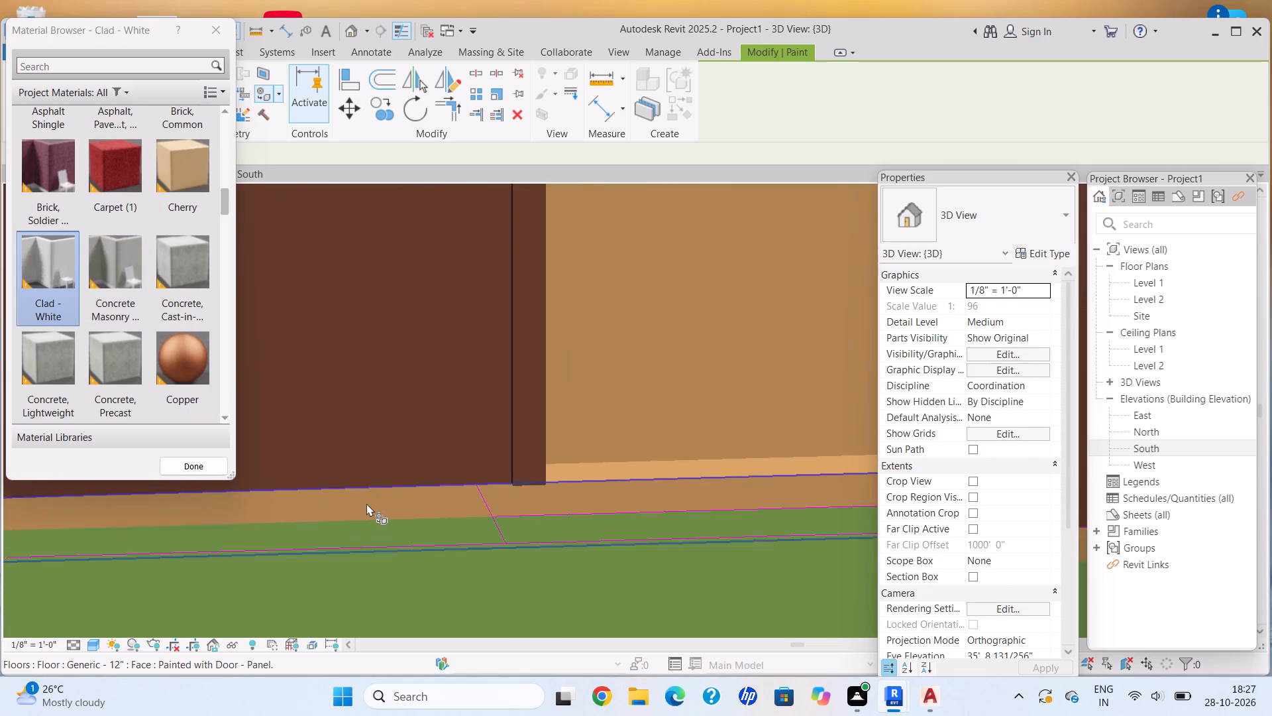
scroll(366, 503, up, 4)
click(366, 503)
scroll(572, 504, down, 8)
Paint the floor edges below the entry recess's short return and the front window wall with Clad - White.
middle_drag(572, 504, 288, 503)
middle_drag(486, 515, 272, 487)
scroll(222, 486, down, 1)
scroll(403, 523, up, 2)
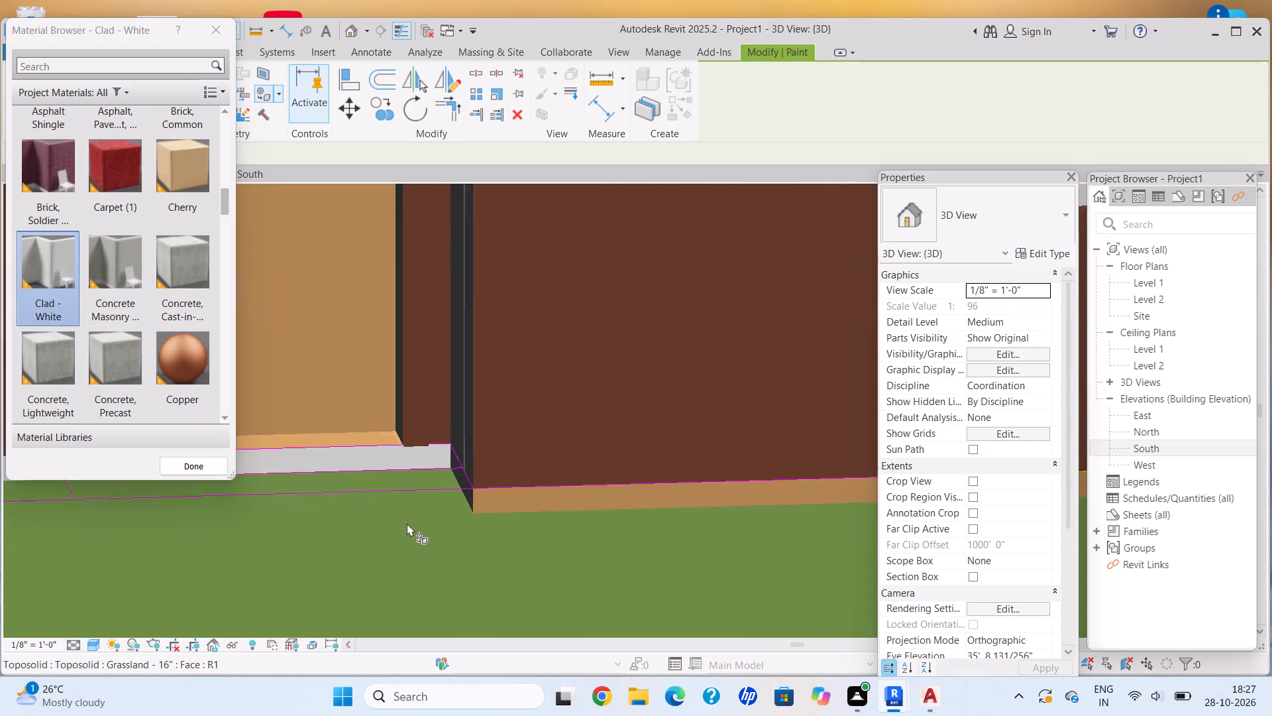
scroll(407, 523, up, 15)
click(527, 463)
scroll(649, 505, down, 4)
middle_drag(614, 505, 244, 516)
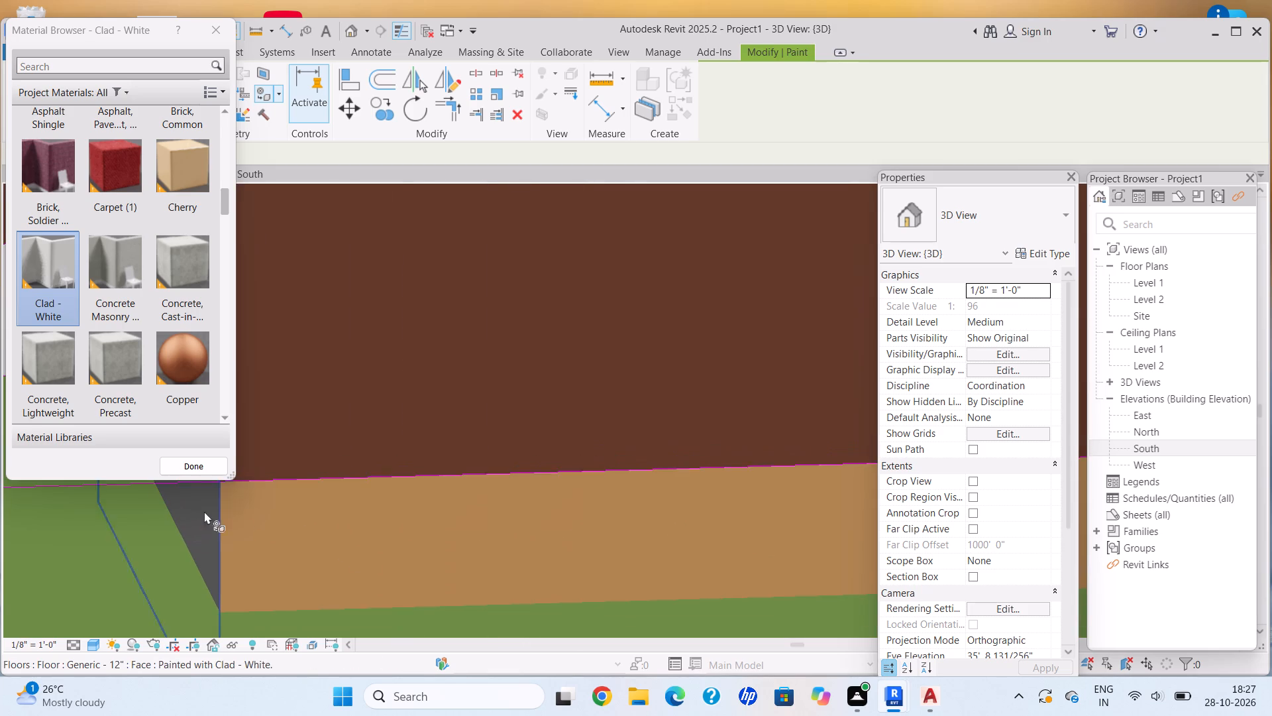
click(342, 547)
Paint the floor edge below the stair-side wall section between the front corner and the projection with Clad - White.
scroll(505, 554, down, 20)
scroll(88, 518, down, 1)
scroll(493, 449, down, 1)
middle_drag(492, 449, 382, 465)
scroll(382, 465, down, 1)
shift+middle_drag(517, 482, 475, 501)
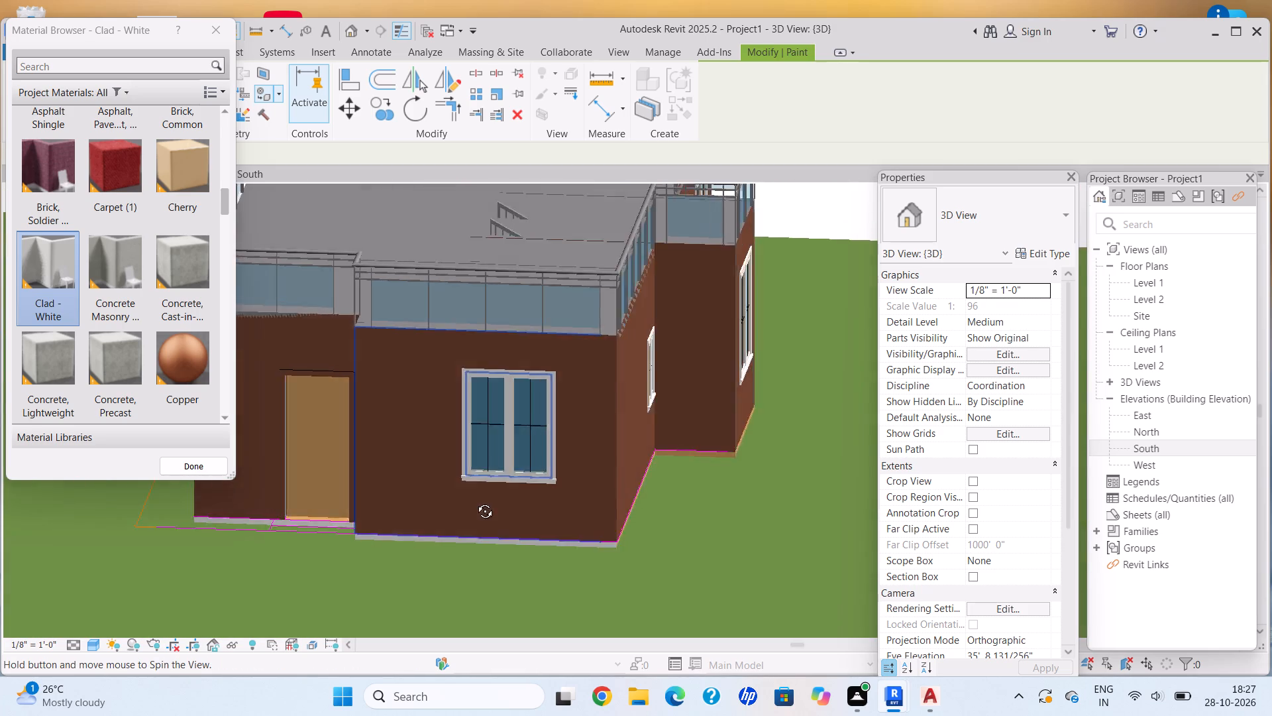
shift+middle_drag(475, 501, 366, 460)
middle_drag(592, 579, 441, 475)
scroll(412, 498, up, 16)
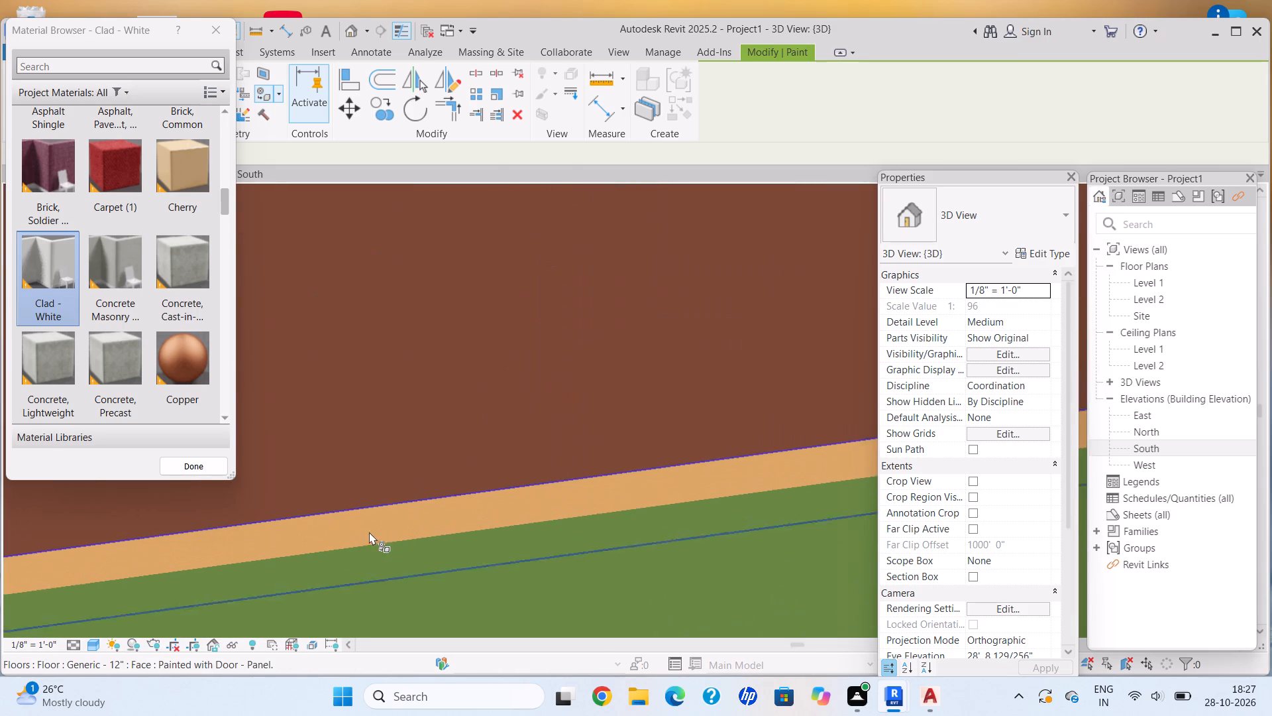
scroll(369, 532, up, 2)
click(374, 529)
Paint the floor edges below the side projection's shaded return and its window face with Clad - White.
scroll(635, 469, down, 4)
middle_drag(659, 445, 315, 462)
scroll(399, 446, down, 3)
middle_drag(609, 417, 250, 493)
scroll(215, 500, down, 1)
scroll(624, 454, down, 4)
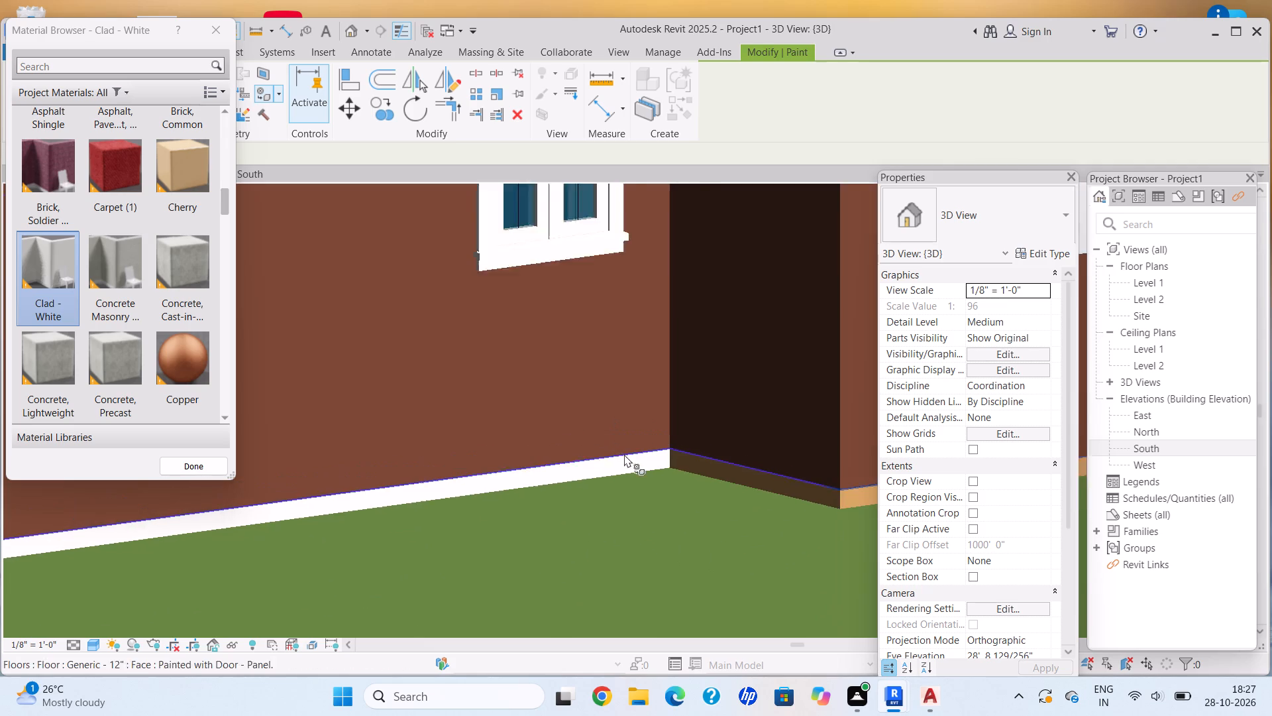
scroll(624, 454, down, 1)
middle_drag(618, 453, 435, 448)
scroll(545, 483, up, 12)
click(638, 491)
middle_drag(746, 465, 359, 476)
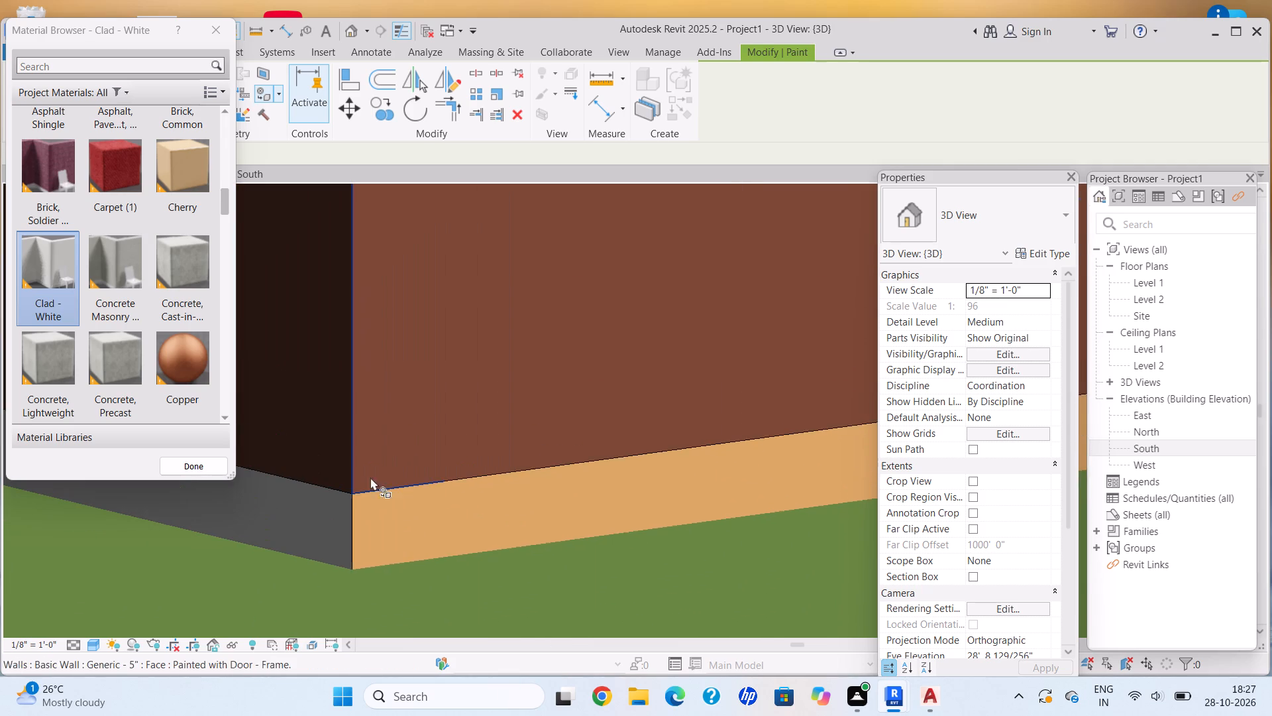
click(442, 498)
Paint the floor edge below the stair-side wall section beyond the projection with Clad - White.
scroll(676, 440, down, 20)
middle_drag(662, 456, 344, 521)
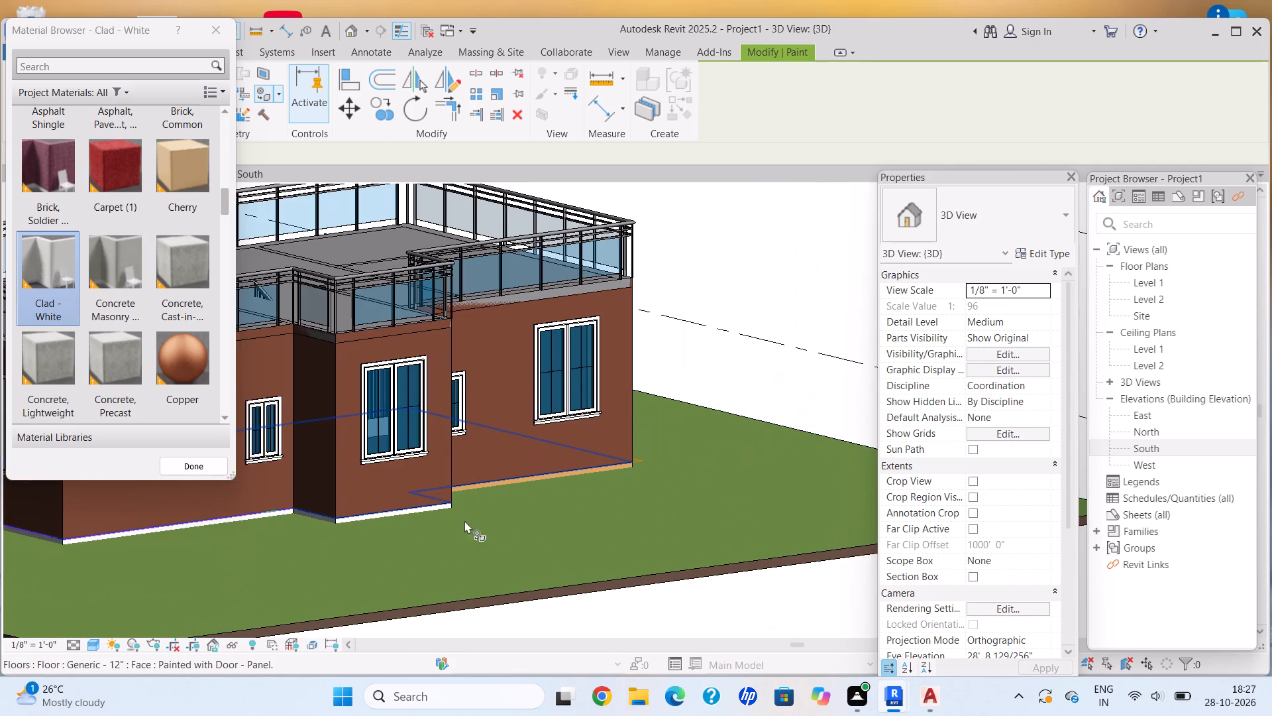
scroll(439, 493, up, 10)
click(507, 475)
scroll(507, 475, up, 5)
click(510, 475)
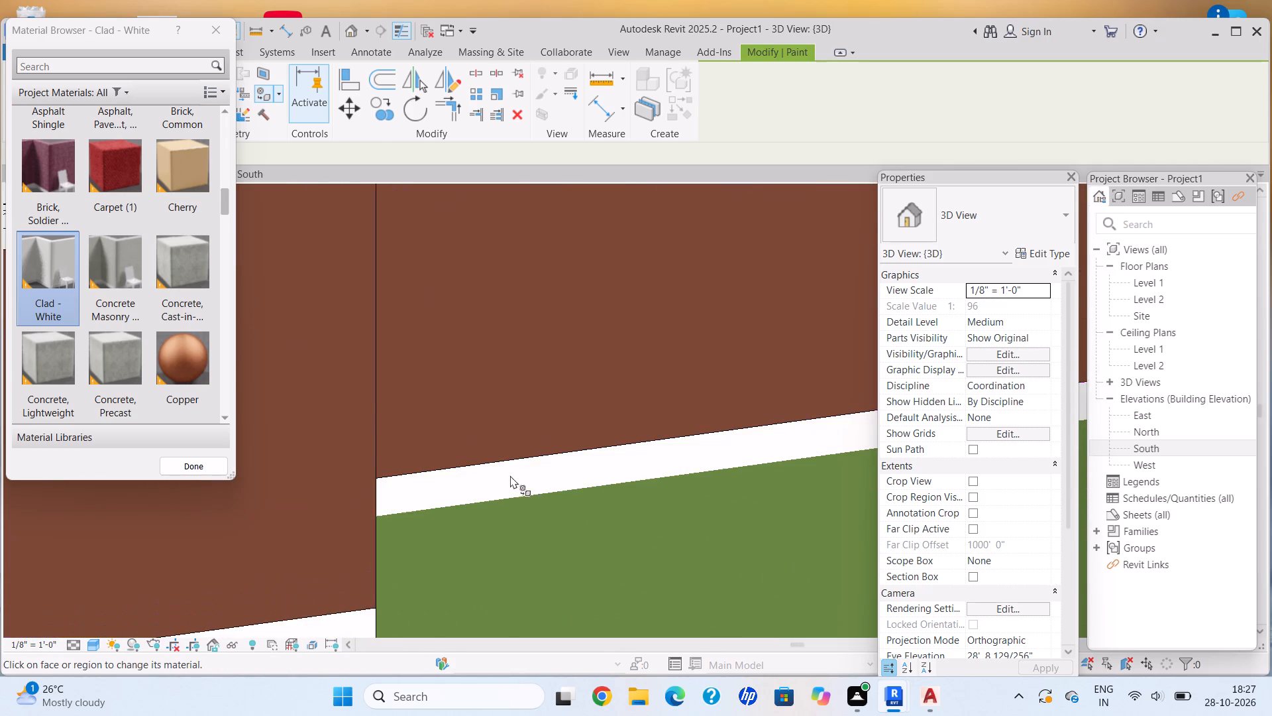
Paint the floor edge below the side projection's opposite return with Clad - White.
scroll(511, 490, down, 5)
middle_drag(513, 499, 400, 529)
shift+scroll(400, 529, down, 9)
middle_drag(357, 519, 595, 408)
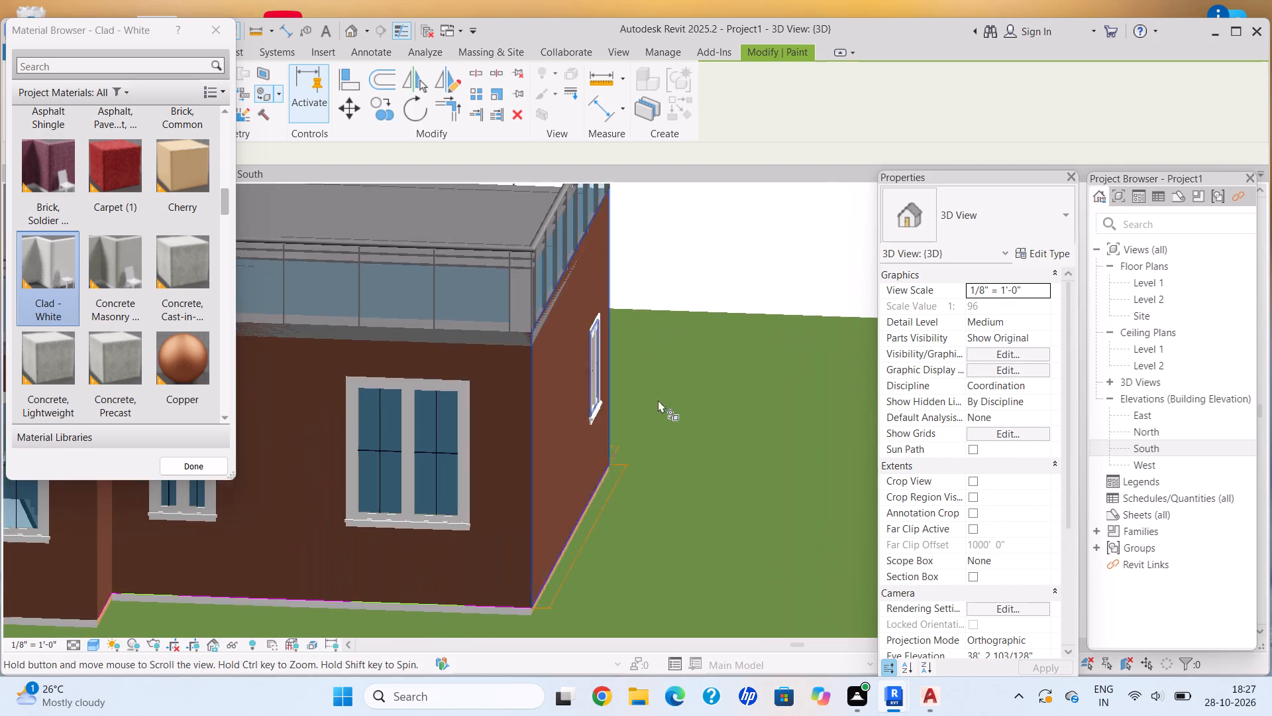
scroll(429, 512, down, 1)
middle_drag(429, 512, 749, 406)
scroll(462, 483, up, 18)
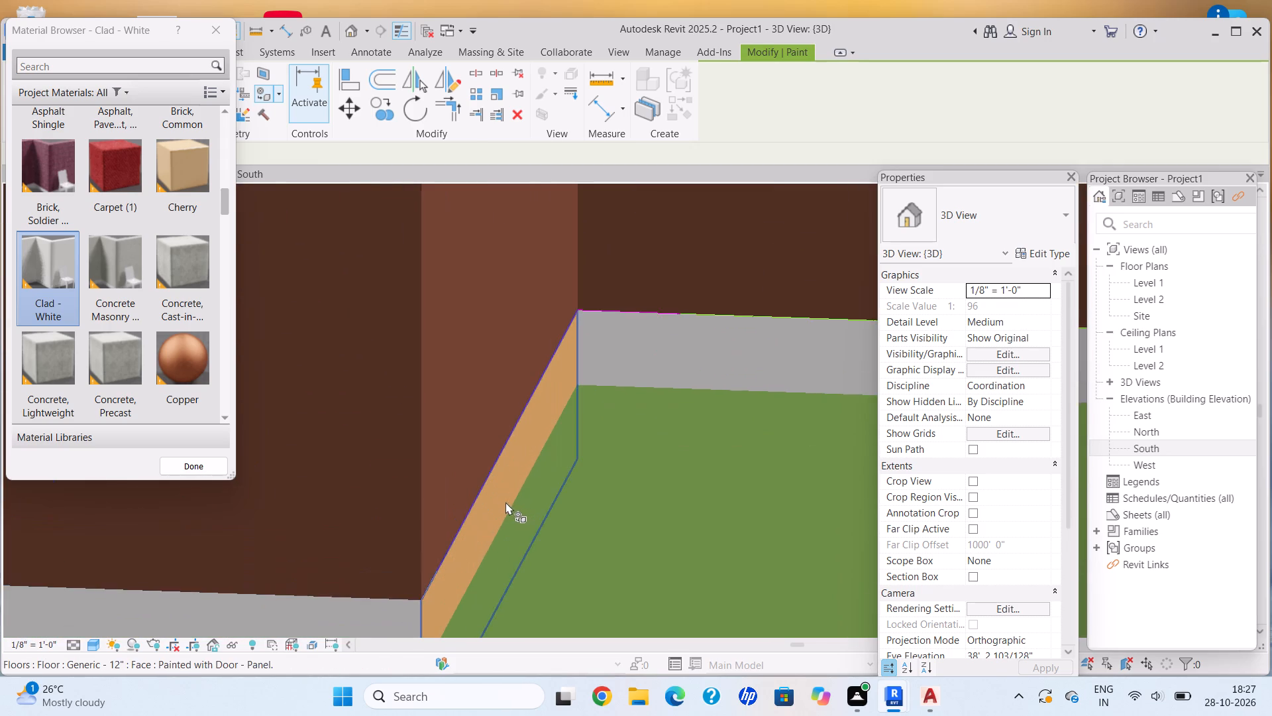
scroll(505, 502, up, 7)
click(503, 500)
Paint the floor edge below the rear wall with the small window with Clad - White.
scroll(503, 500, down, 17)
ctrl+middle_drag(617, 467, 457, 489)
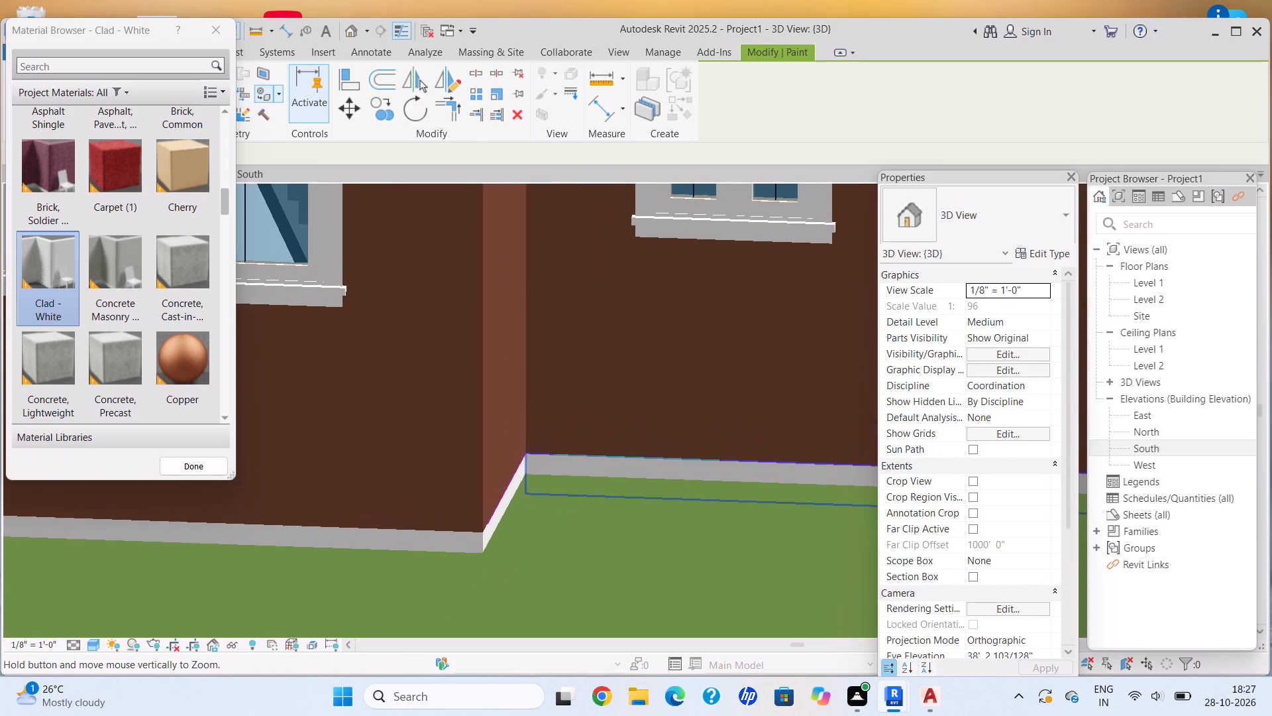
ctrl+middle_drag(457, 489, 419, 494)
scroll(673, 495, down, 5)
middle_drag(688, 489, 588, 487)
scroll(510, 501, down, 4)
middle_drag(510, 501, 680, 449)
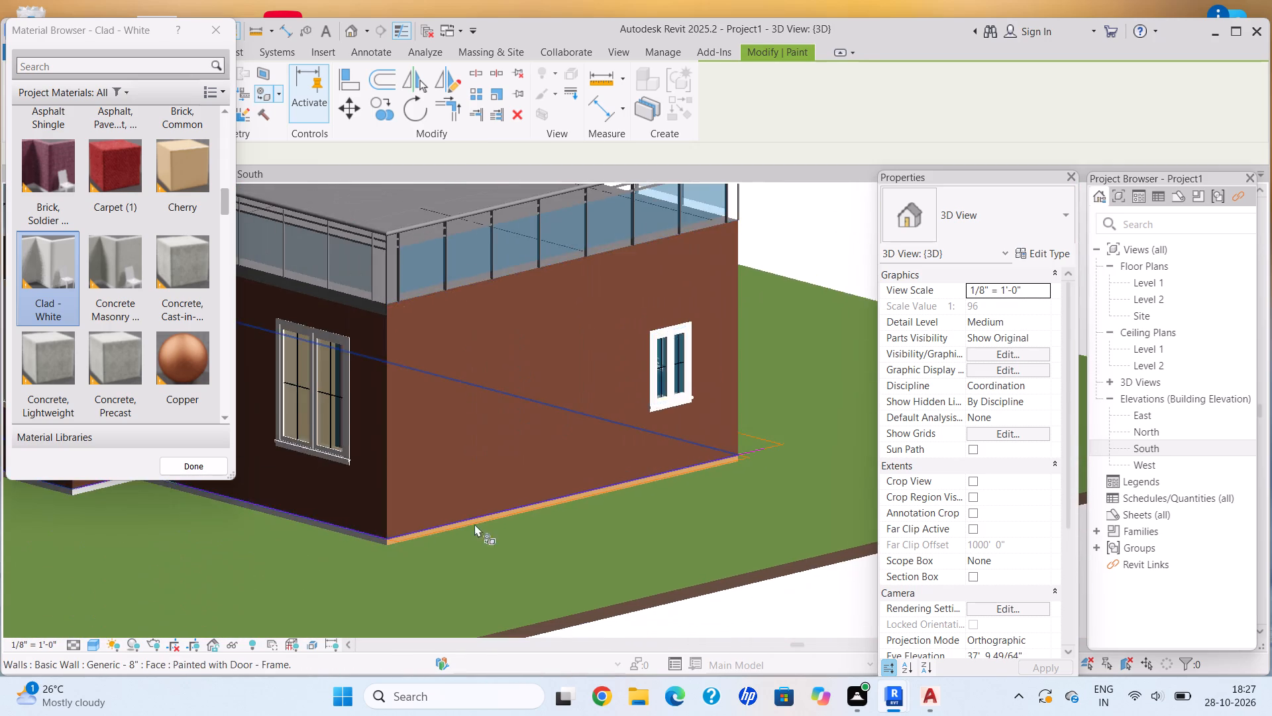
scroll(421, 521, up, 16)
click(489, 548)
Paint the floor edge below the long three-window side wall with Clad - White.
scroll(622, 461, down, 3)
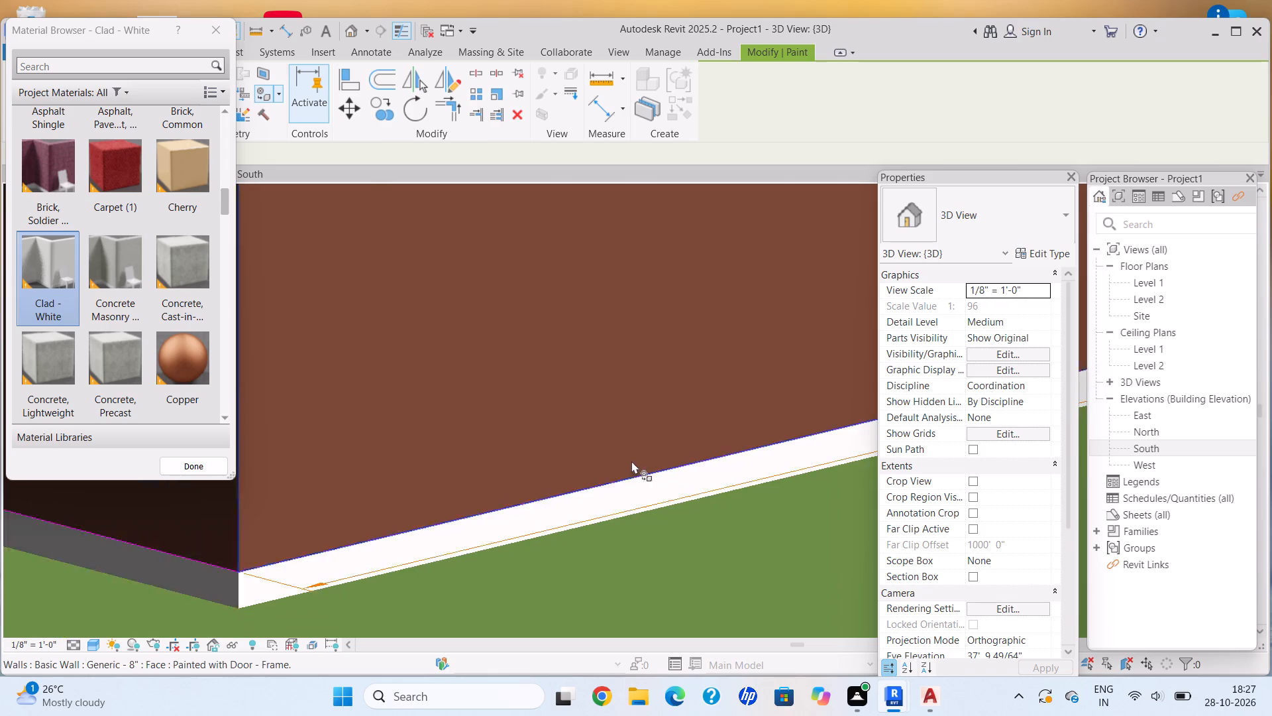
scroll(631, 461, down, 12)
shift+middle_drag(727, 438, 592, 474)
shift+scroll(620, 478, down, 6)
middle_drag(480, 442, 812, 483)
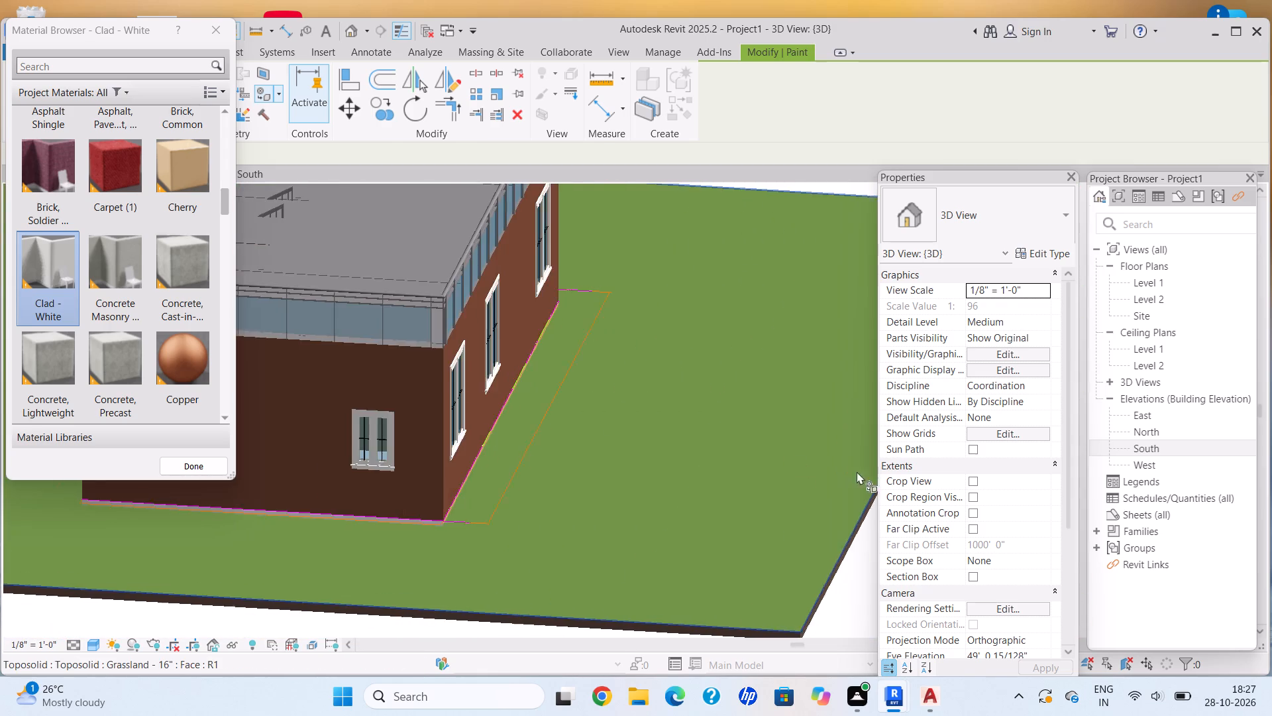
middle_drag(480, 475, 465, 467)
middle_drag(456, 465, 682, 473)
middle_drag(613, 512, 596, 496)
shift+scroll(598, 497, up, 6)
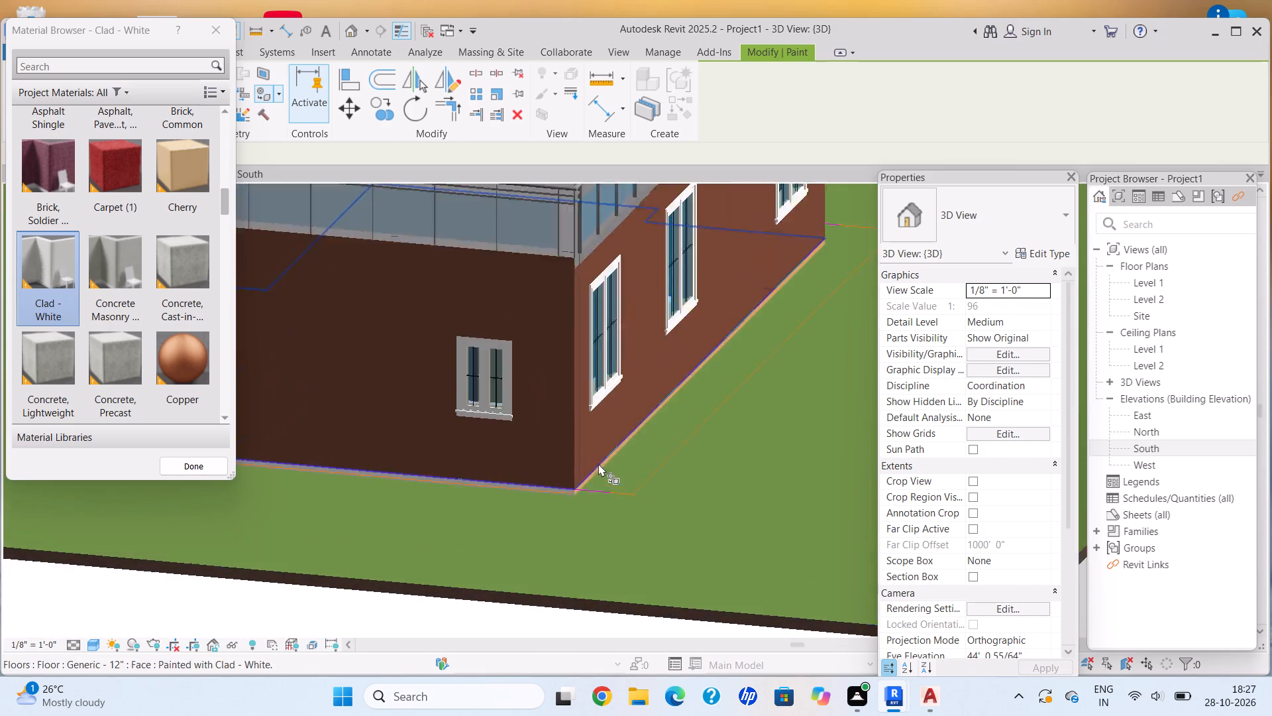
shift+scroll(598, 463, up, 11)
scroll(580, 491, up, 7)
click(580, 489)
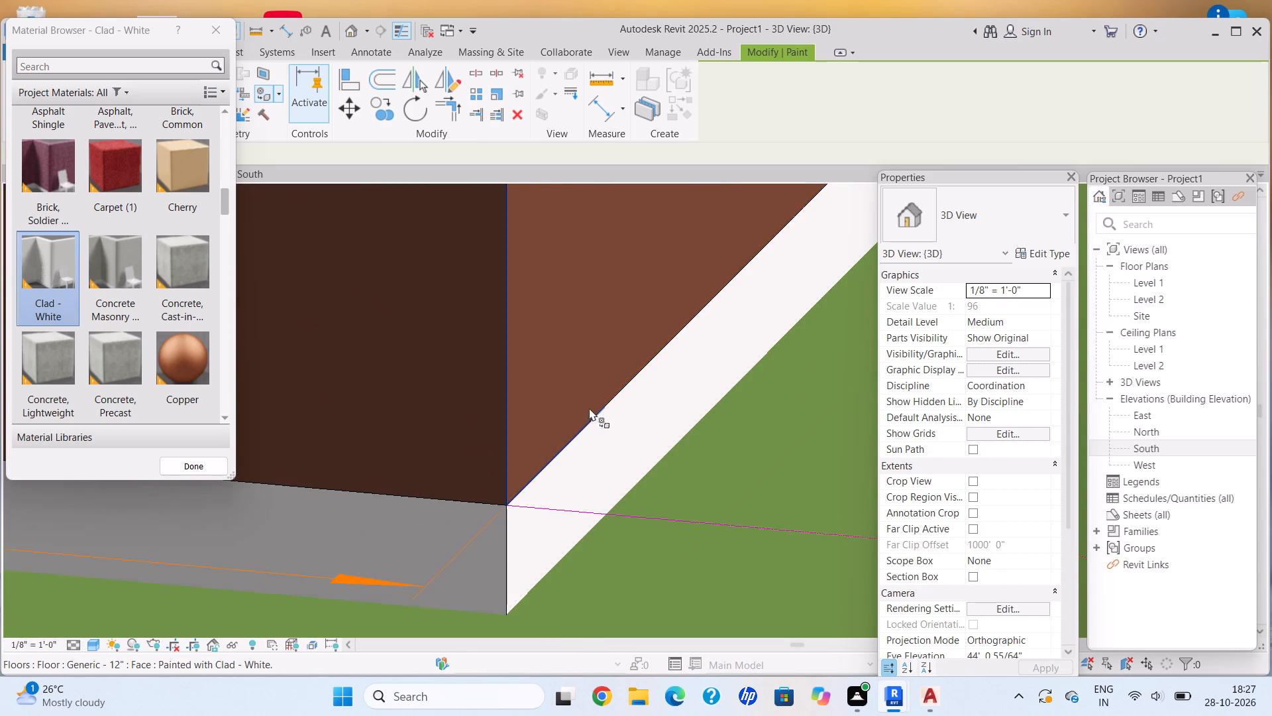
Inspect the painted floor edges along the long side wall and around the corner at the entry door.
scroll(589, 408, down, 20)
scroll(589, 408, down, 2)
middle_drag(673, 343, 484, 454)
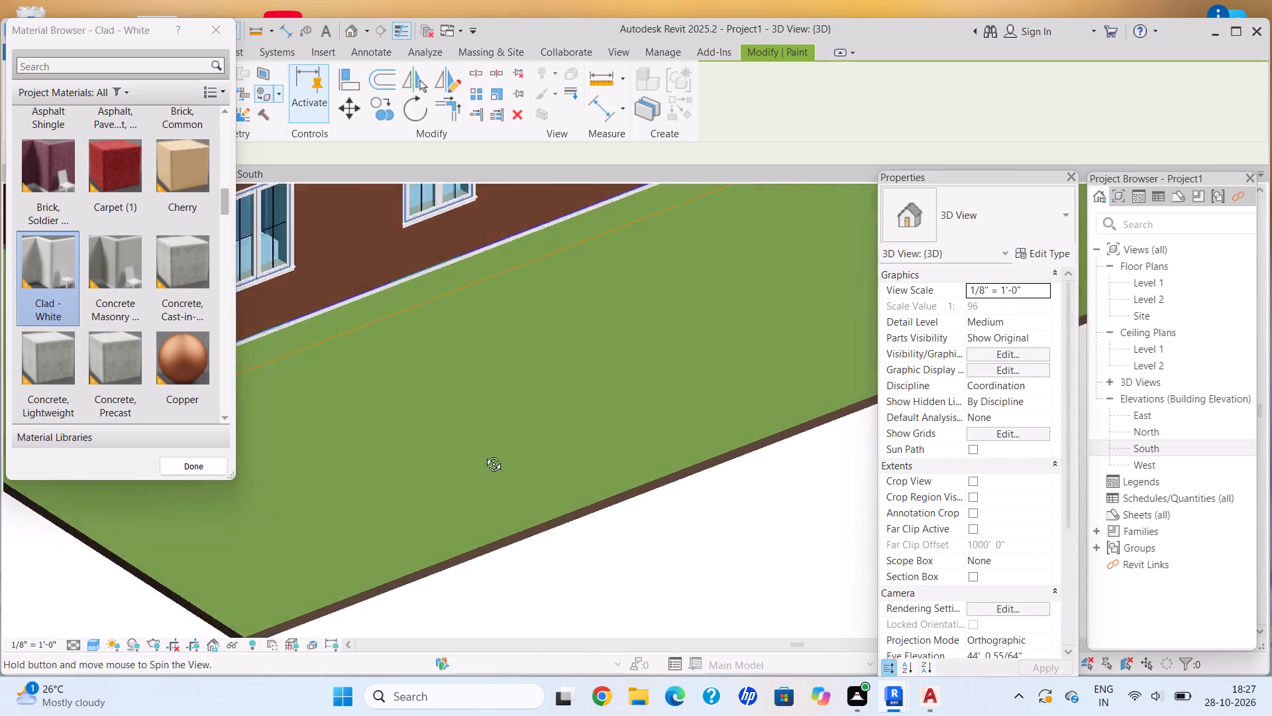
middle_drag(484, 454, 447, 505)
scroll(551, 418, down, 5)
middle_drag(599, 353, 456, 411)
scroll(569, 361, down, 1)
middle_drag(568, 361, 436, 548)
scroll(578, 405, up, 6)
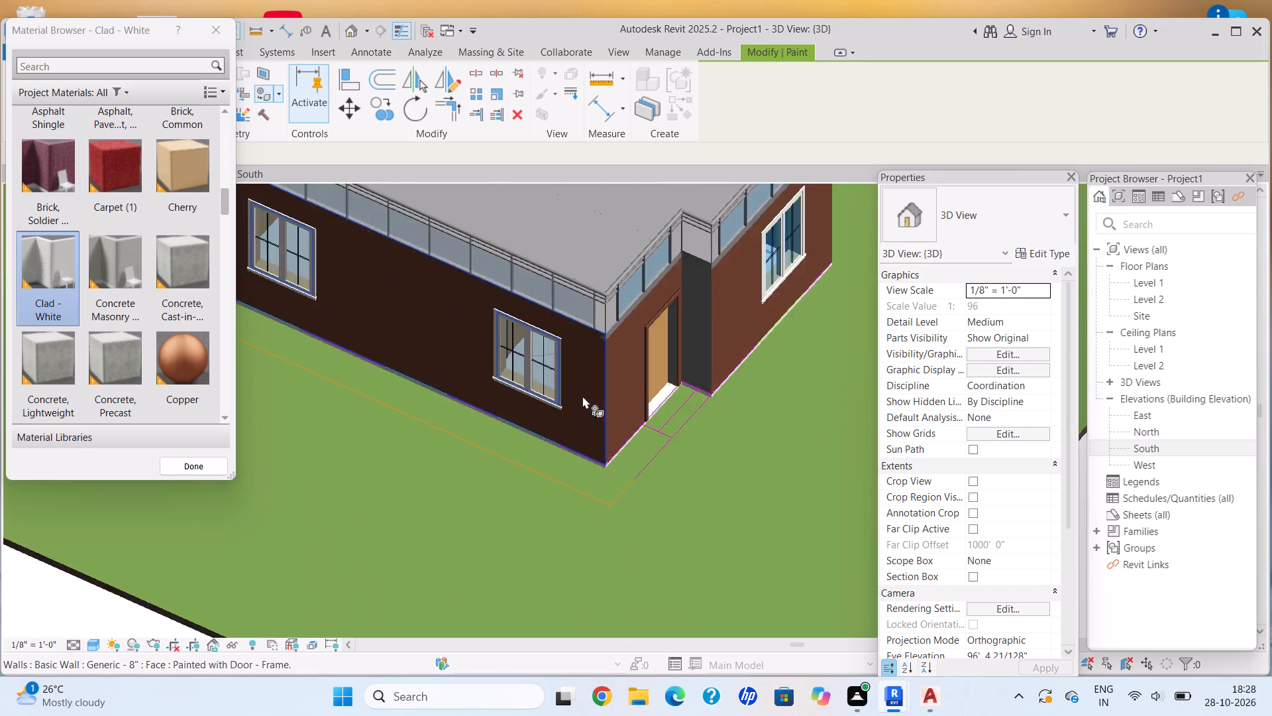
scroll(582, 396, up, 5)
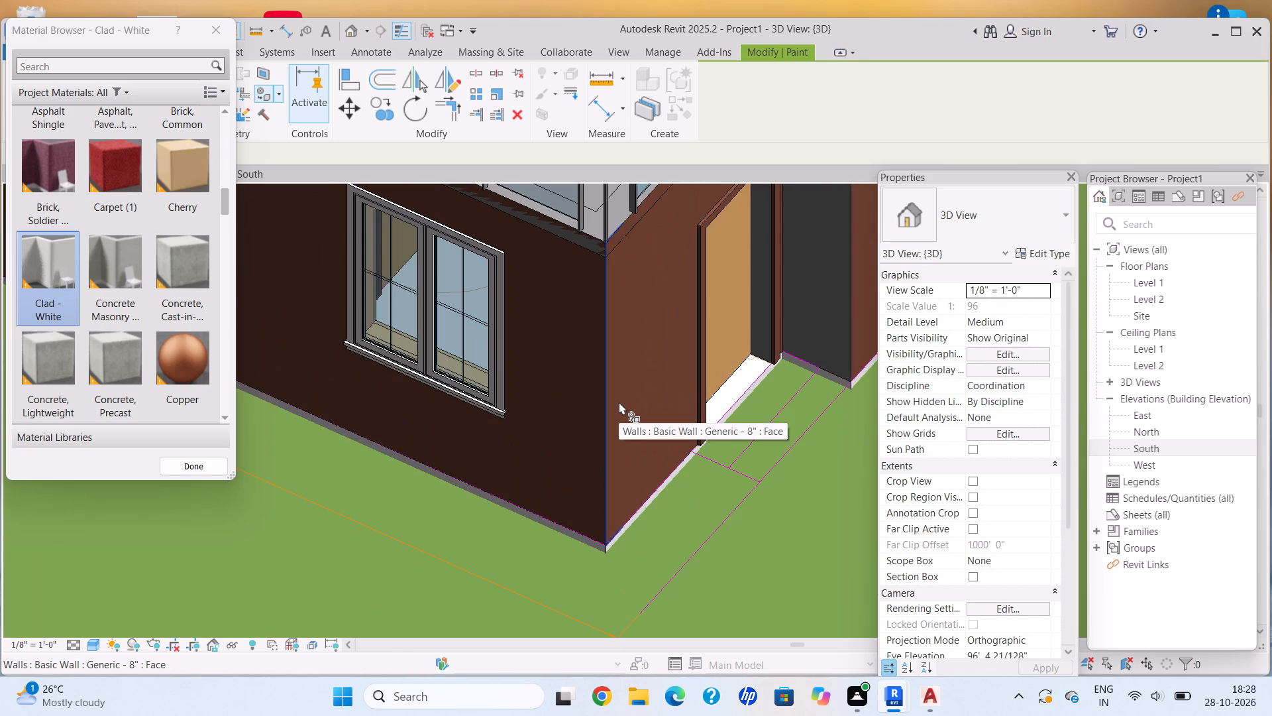
scroll(645, 432, down, 2)
middle_drag(645, 432, 575, 439)
scroll(686, 453, up, 6)
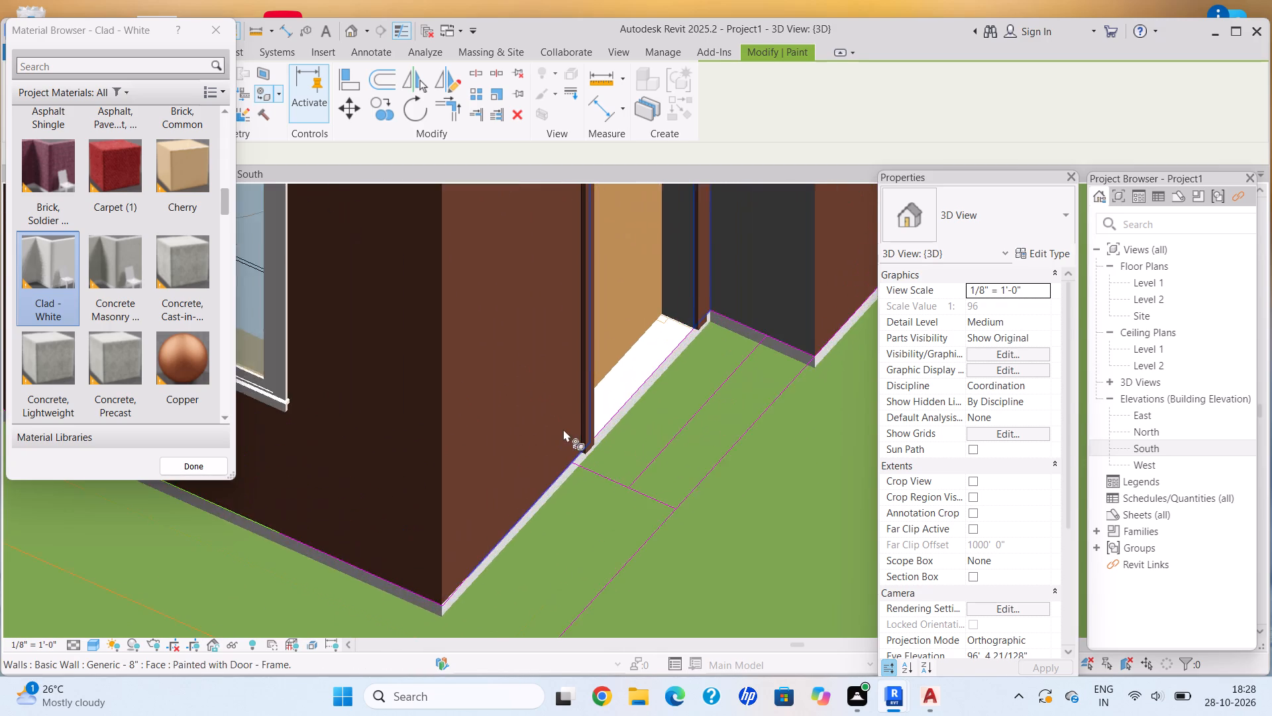
Paint the floor edge below the dark return wall beside the entry door with Clad - White.
scroll(623, 411, up, 5)
middle_drag(620, 434, 578, 457)
scroll(578, 457, up, 1)
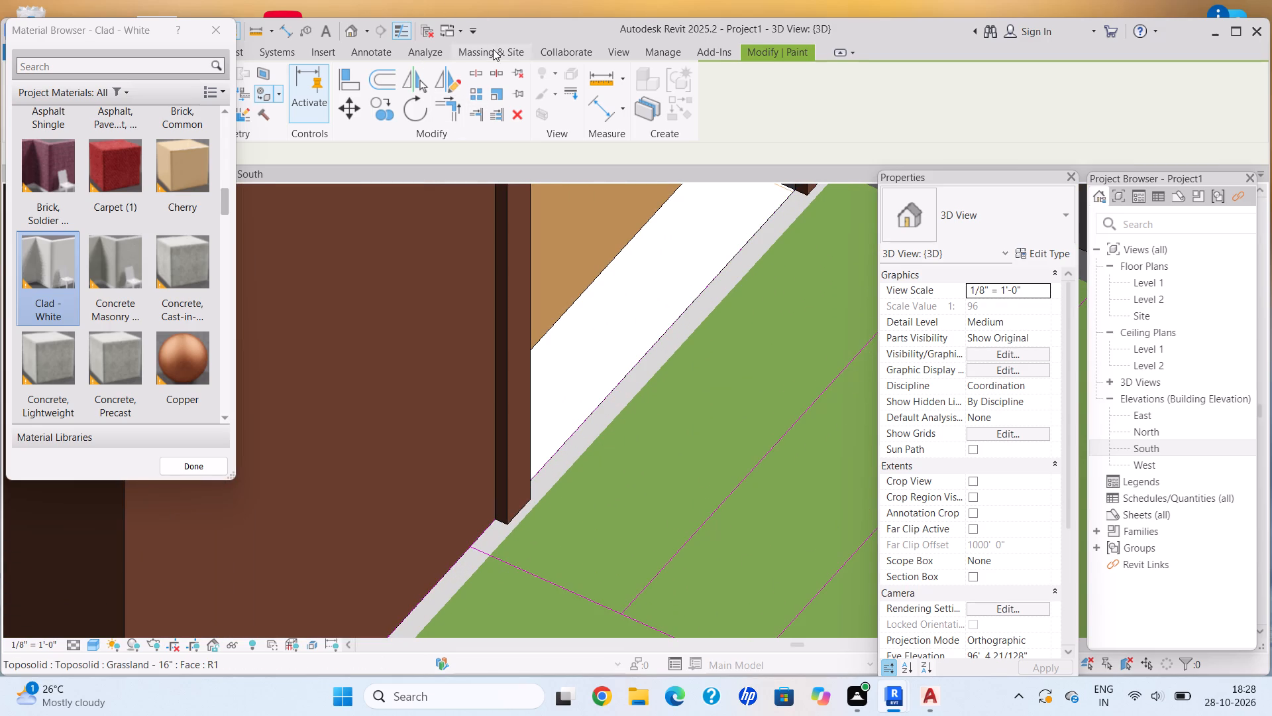
scroll(679, 508, down, 2)
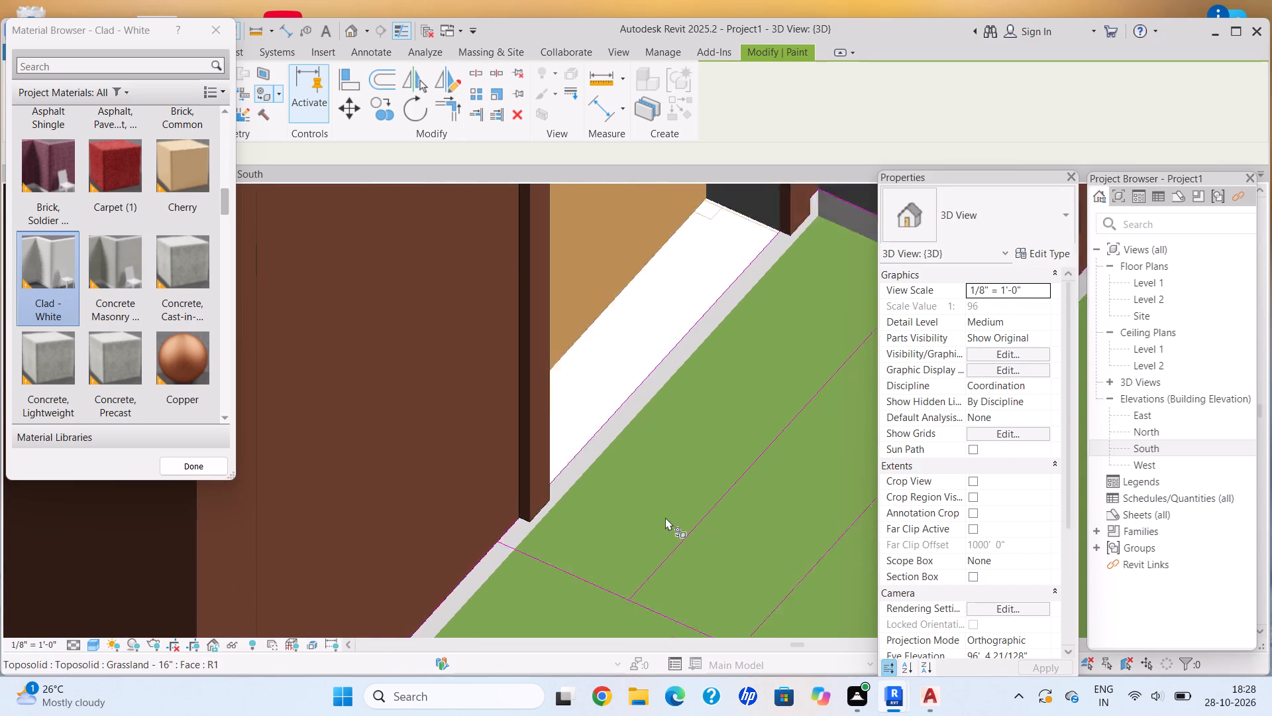
scroll(665, 517, down, 2)
middle_drag(629, 495, 669, 463)
scroll(674, 452, down, 4)
middle_drag(674, 452, 568, 475)
scroll(725, 421, up, 10)
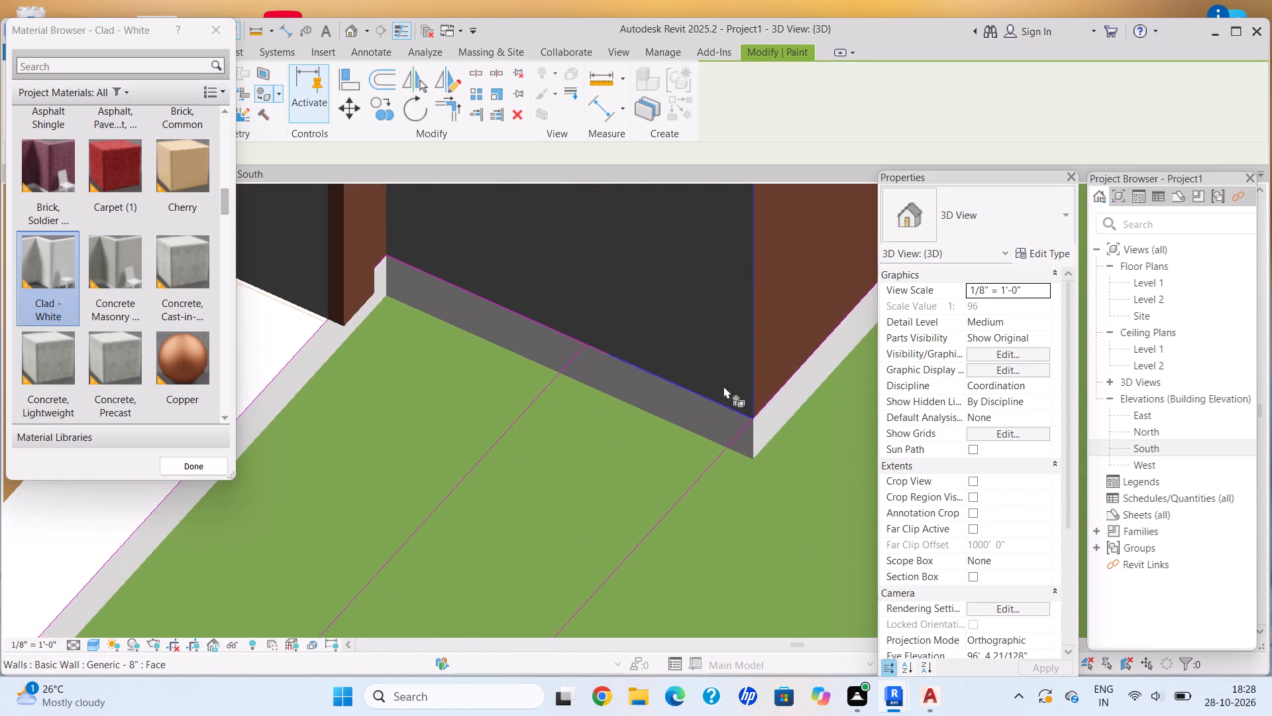
scroll(714, 434, up, 6)
click(722, 404)
Inspect the painted floor edge below the return wall beside the entry door and browse the project materials.
scroll(722, 463, down, 9)
middle_drag(721, 467, 662, 469)
scroll(545, 386, up, 5)
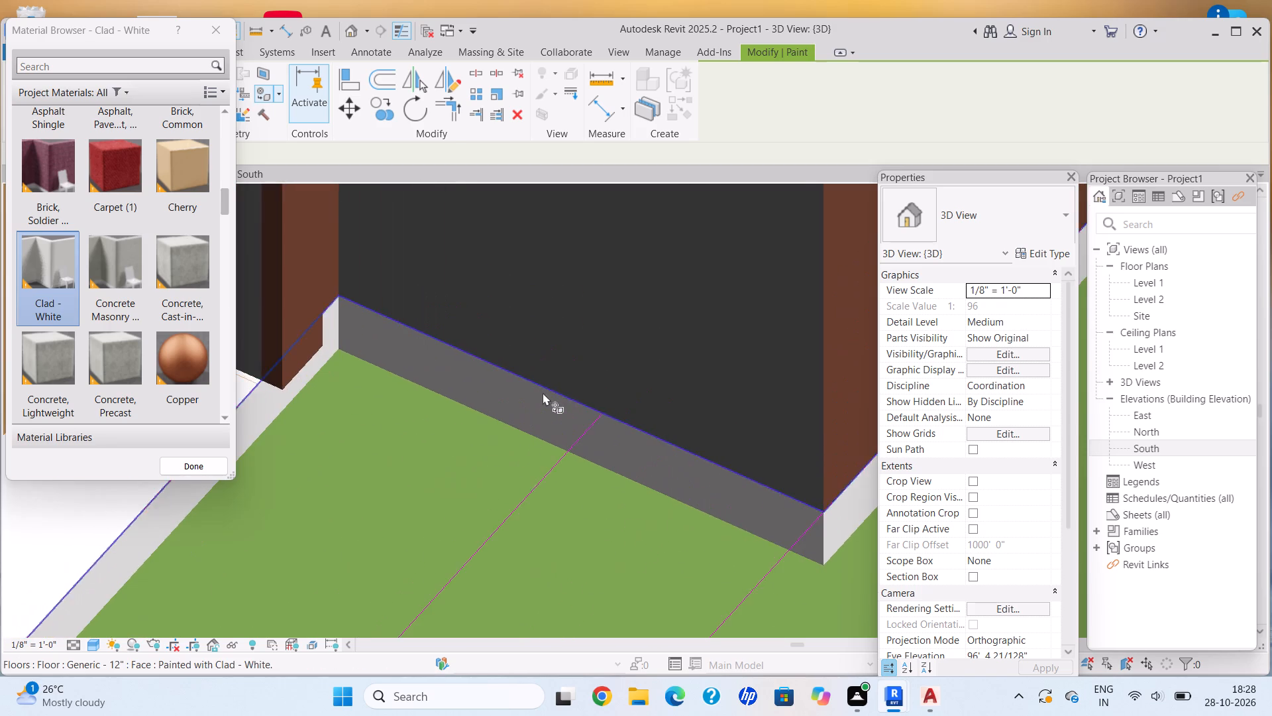
scroll(579, 412, up, 1)
middle_drag(579, 412, 547, 405)
scroll(527, 400, up, 1)
scroll(527, 400, down, 4)
middle_drag(523, 400, 413, 406)
scroll(588, 458, down, 1)
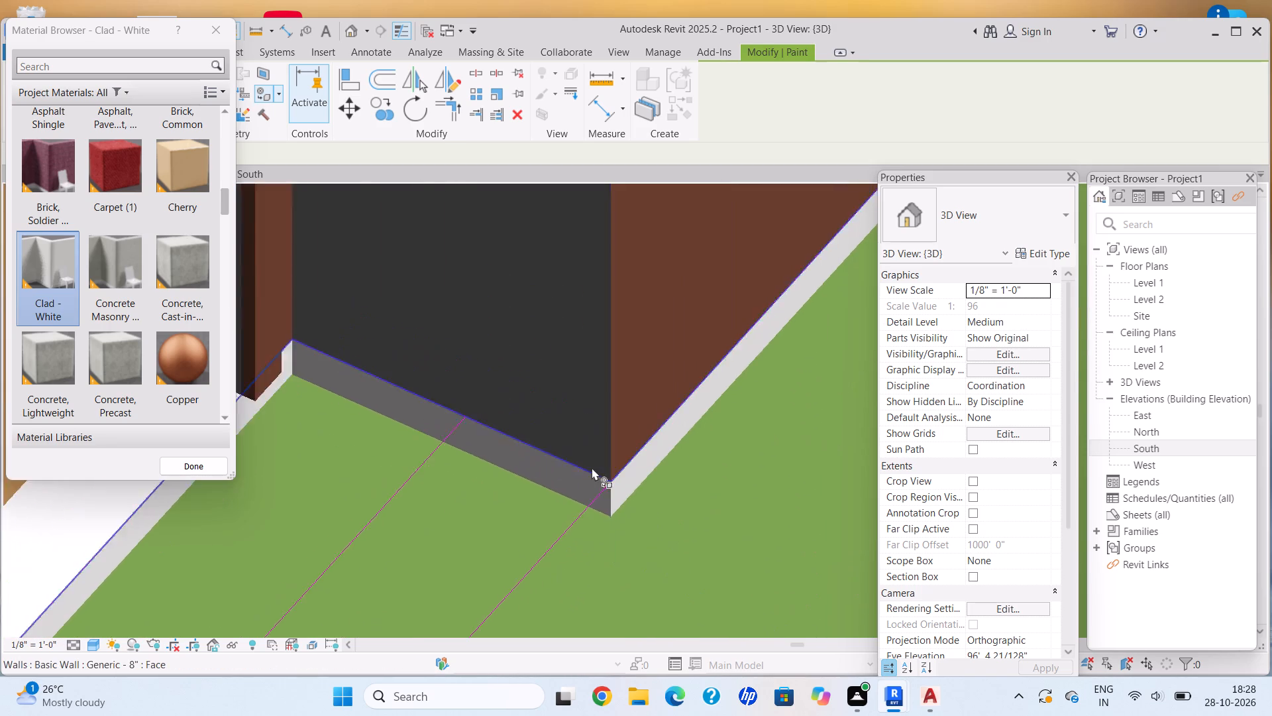
middle_drag(591, 467, 462, 424)
scroll(376, 432, down, 1)
scroll(455, 451, up, 7)
scroll(121, 0, up, 1)
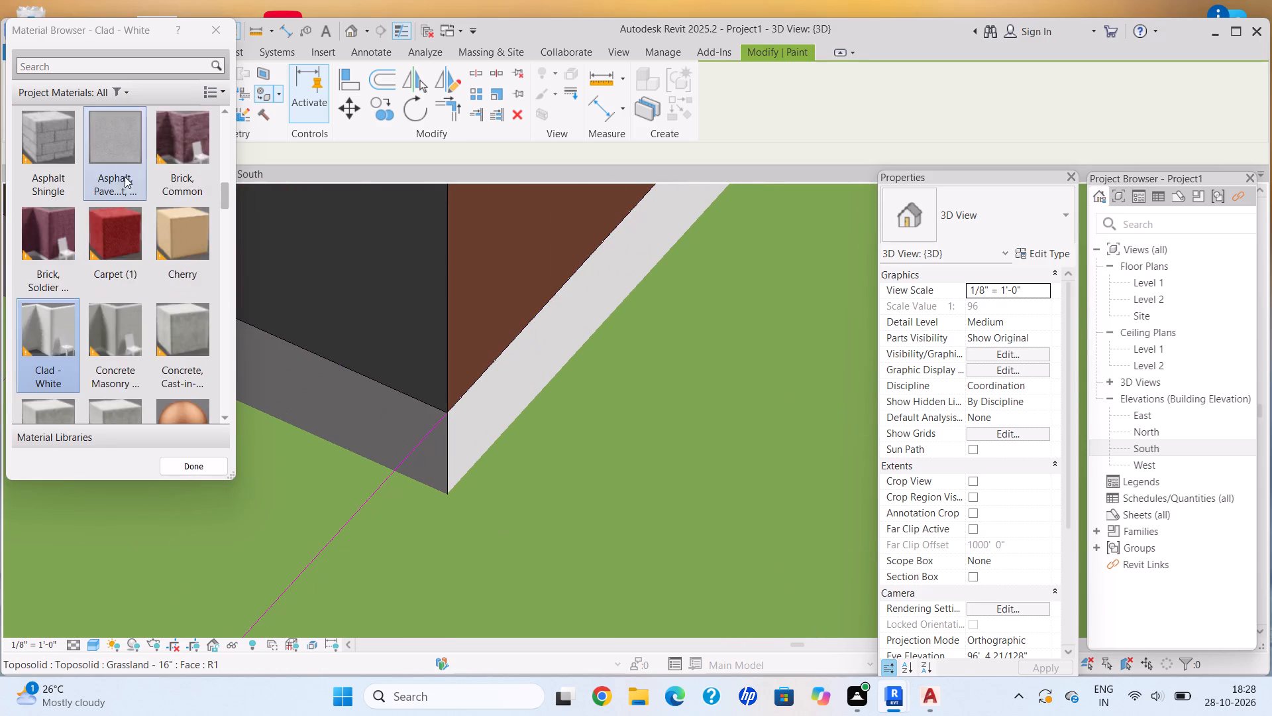
scroll(134, 196, down, 7)
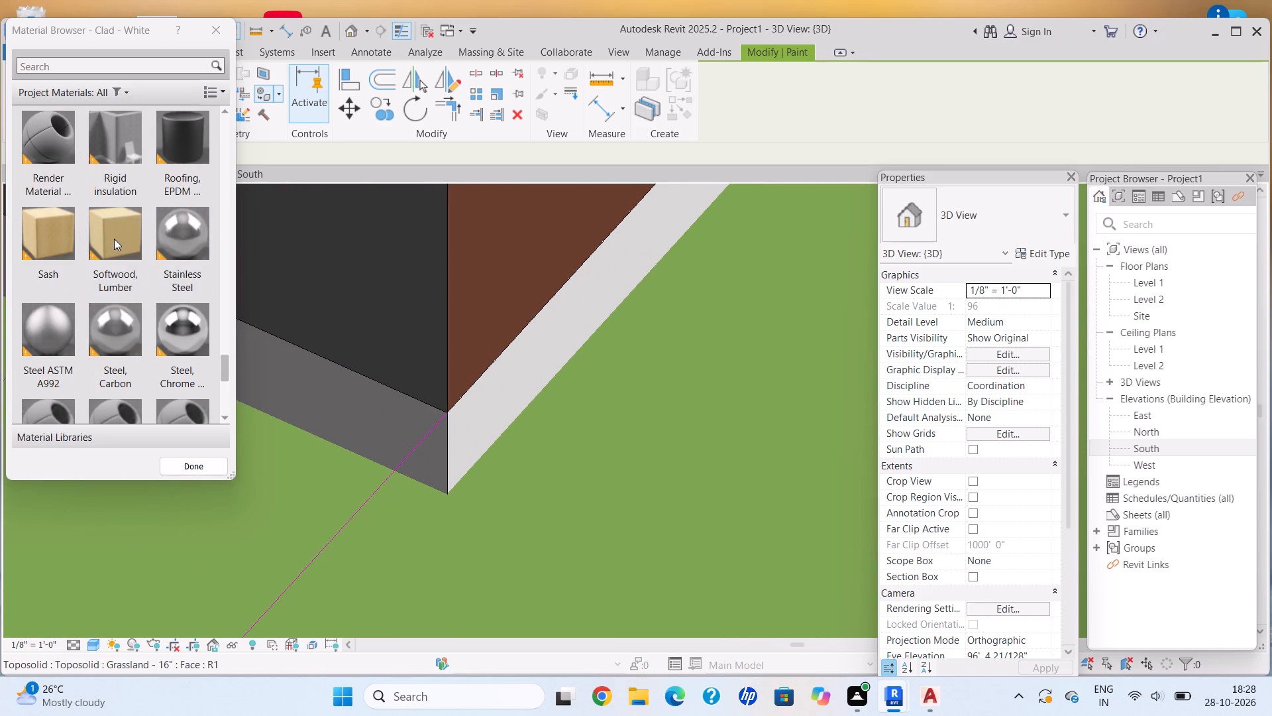
scroll(356, 323, down, 10)
Paint the roof floor edges where the return beside the entry door meets the window wall with Clad - White.
middle_drag(339, 251, 433, 400)
scroll(452, 437, down, 1)
middle_drag(471, 315, 487, 370)
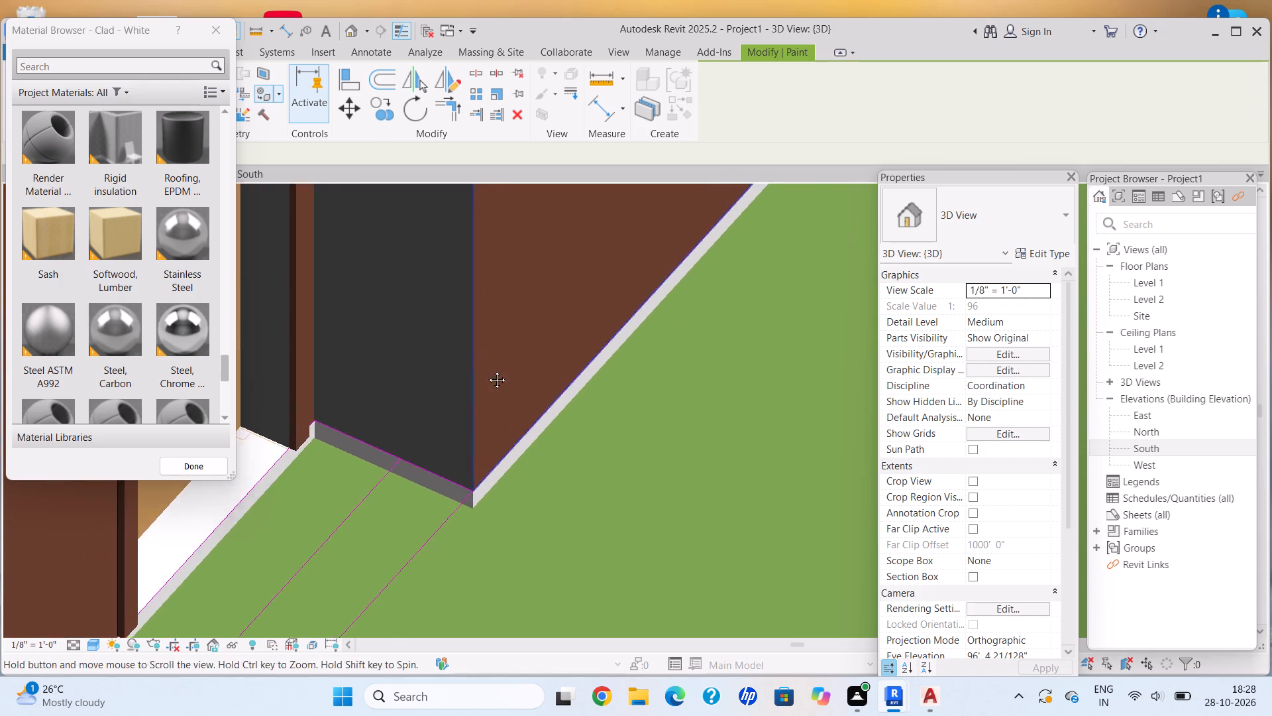
middle_drag(487, 370, 501, 410)
middle_drag(441, 320, 456, 441)
scroll(414, 354, down, 4)
middle_drag(400, 331, 412, 521)
scroll(406, 388, up, 6)
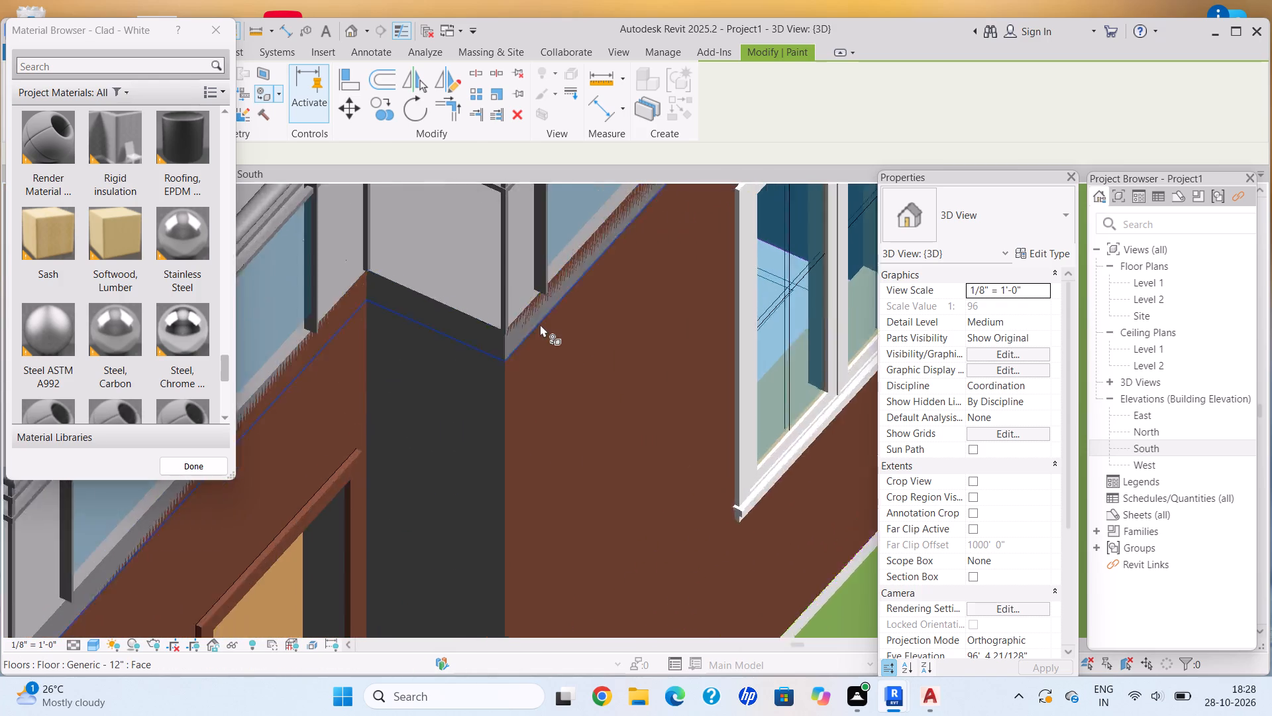
scroll(540, 324, up, 8)
click(490, 339)
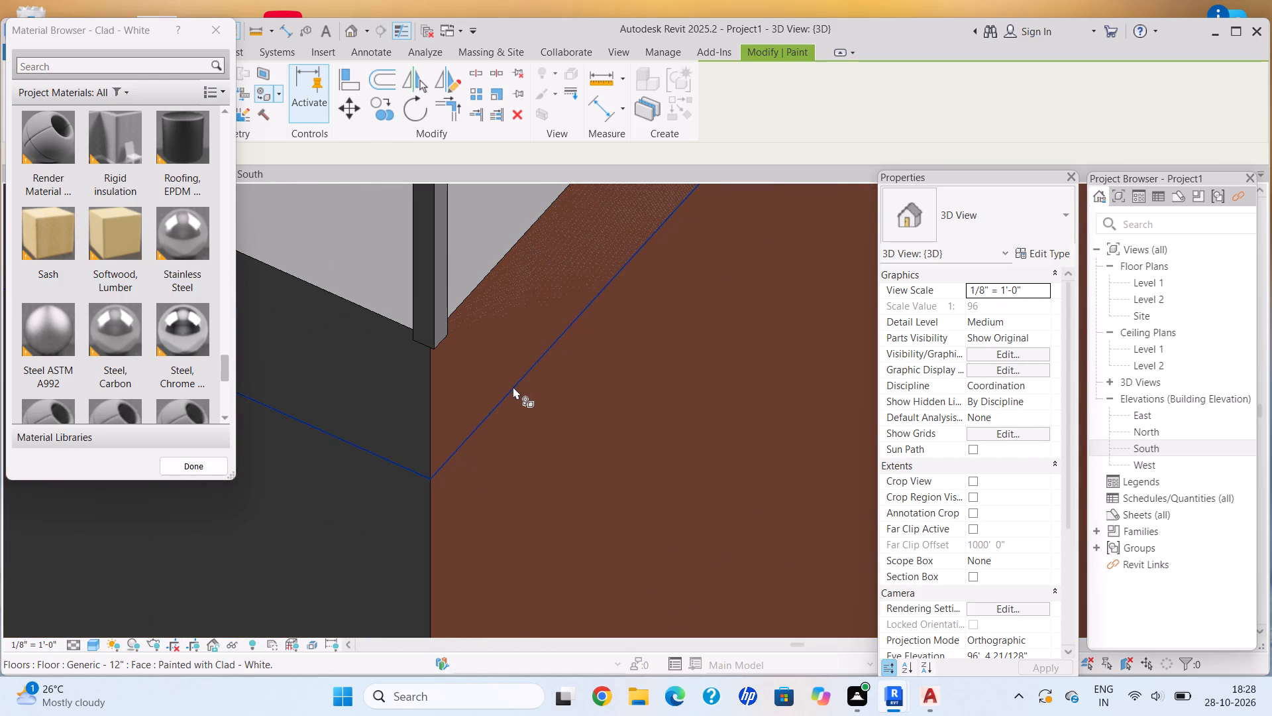
click(513, 387)
scroll(503, 386, down, 9)
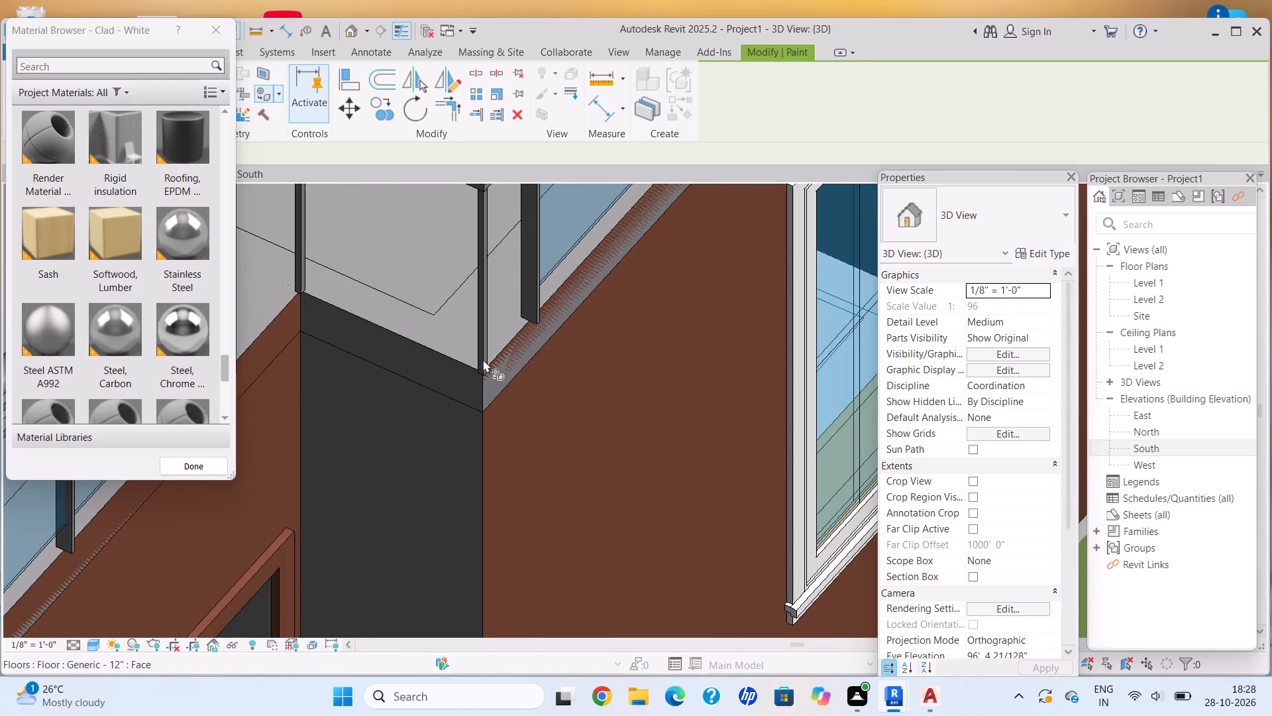
click(488, 361)
click(512, 377)
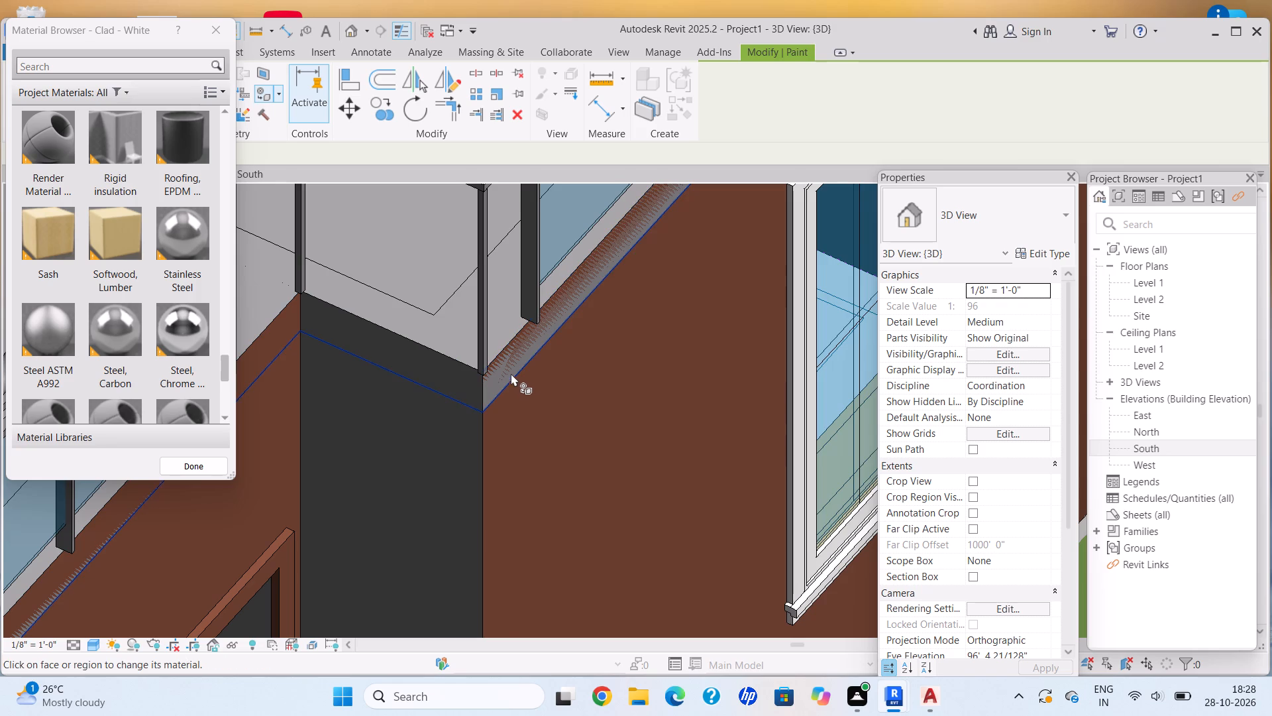
click(334, 344)
Reapply Clad - White to the roof floor edge above the window wall past the entry return.
scroll(527, 383, down, 4)
middle_drag(525, 383, 523, 384)
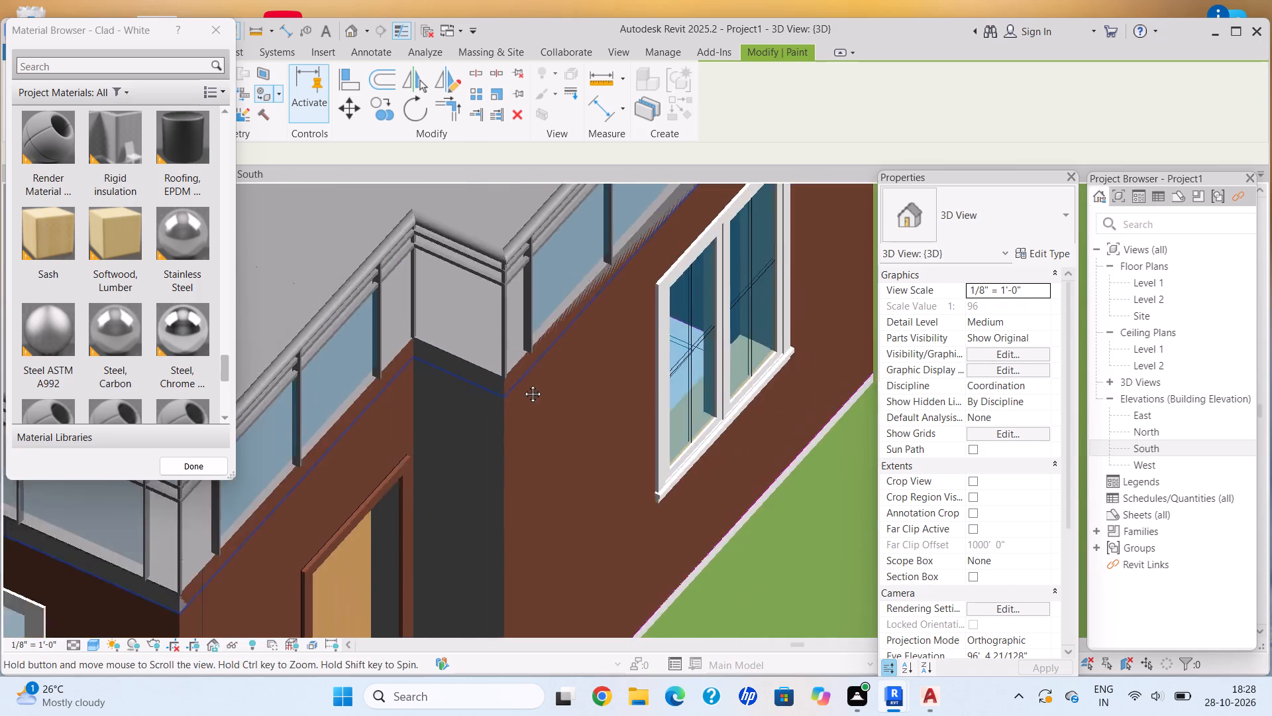
middle_drag(523, 384, 374, 442)
scroll(523, 384, down, 4)
middle_drag(397, 385, 407, 394)
scroll(406, 392, up, 9)
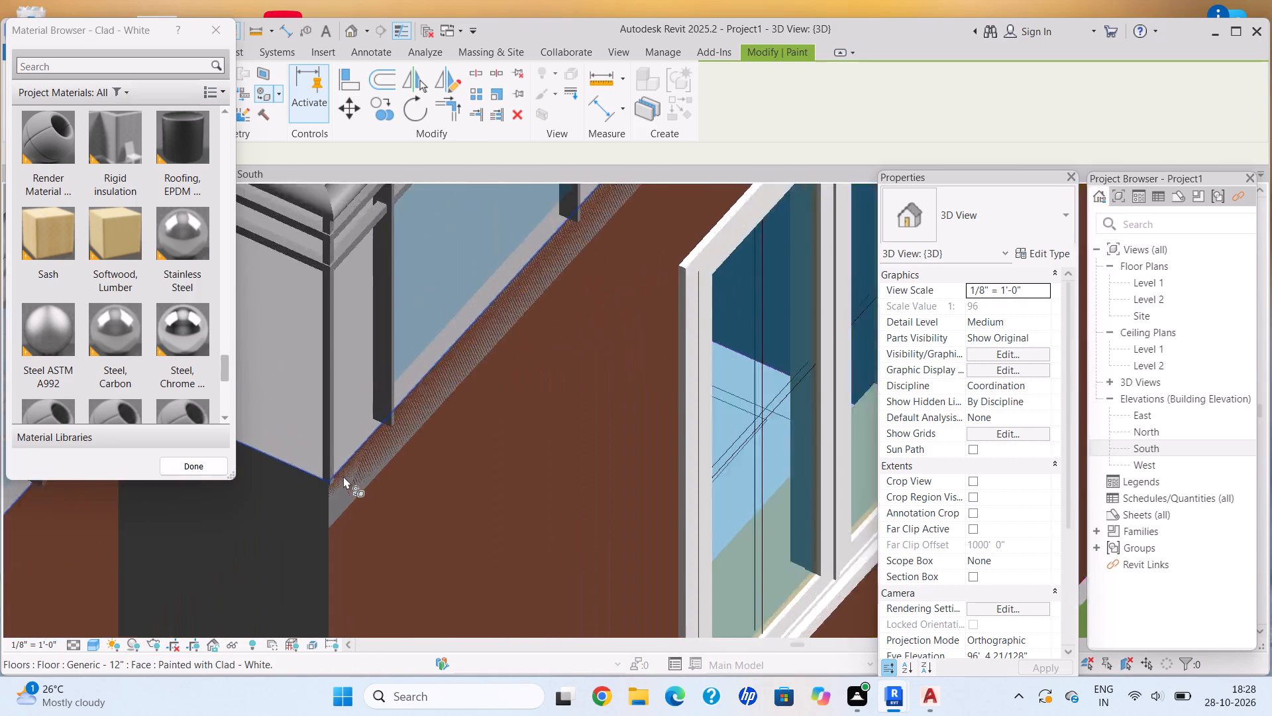
scroll(343, 476, up, 3)
click(339, 468)
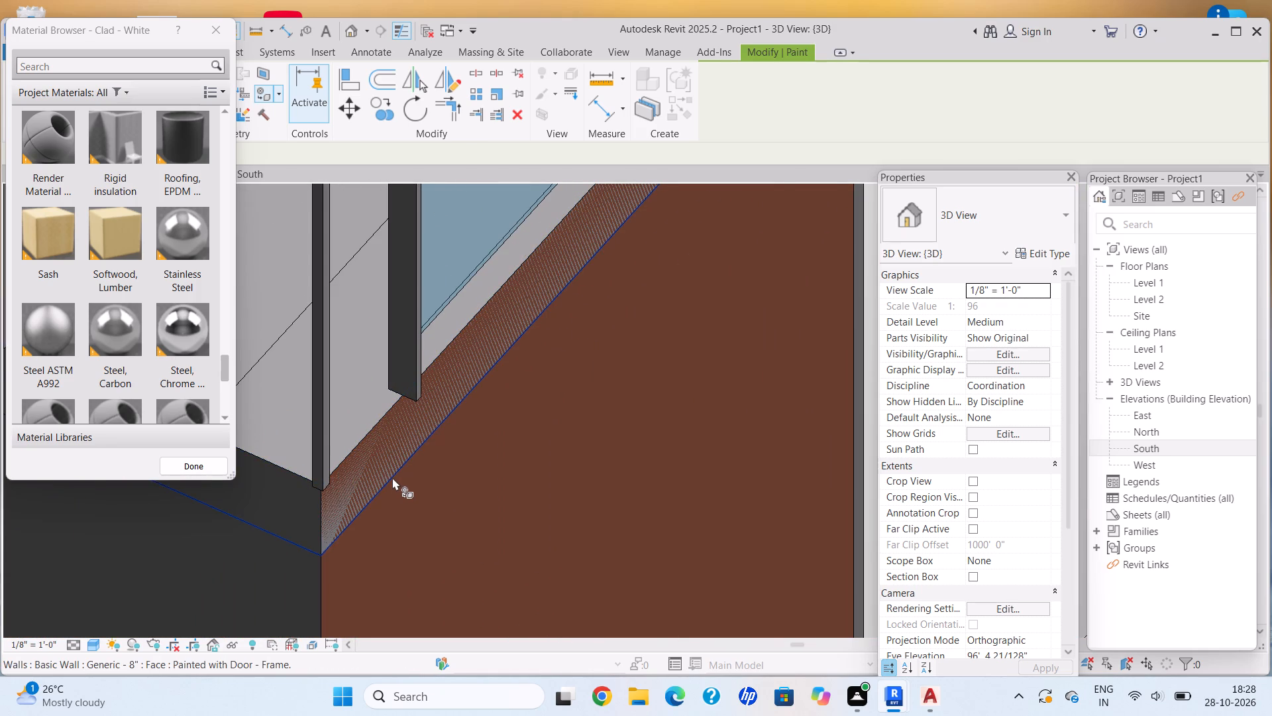
Examine the ground floor edges at the entry door threshold and the adjacent house corner.
scroll(386, 484, down, 16)
middle_drag(306, 467, 513, 404)
middle_drag(368, 487, 366, 387)
scroll(454, 487, up, 4)
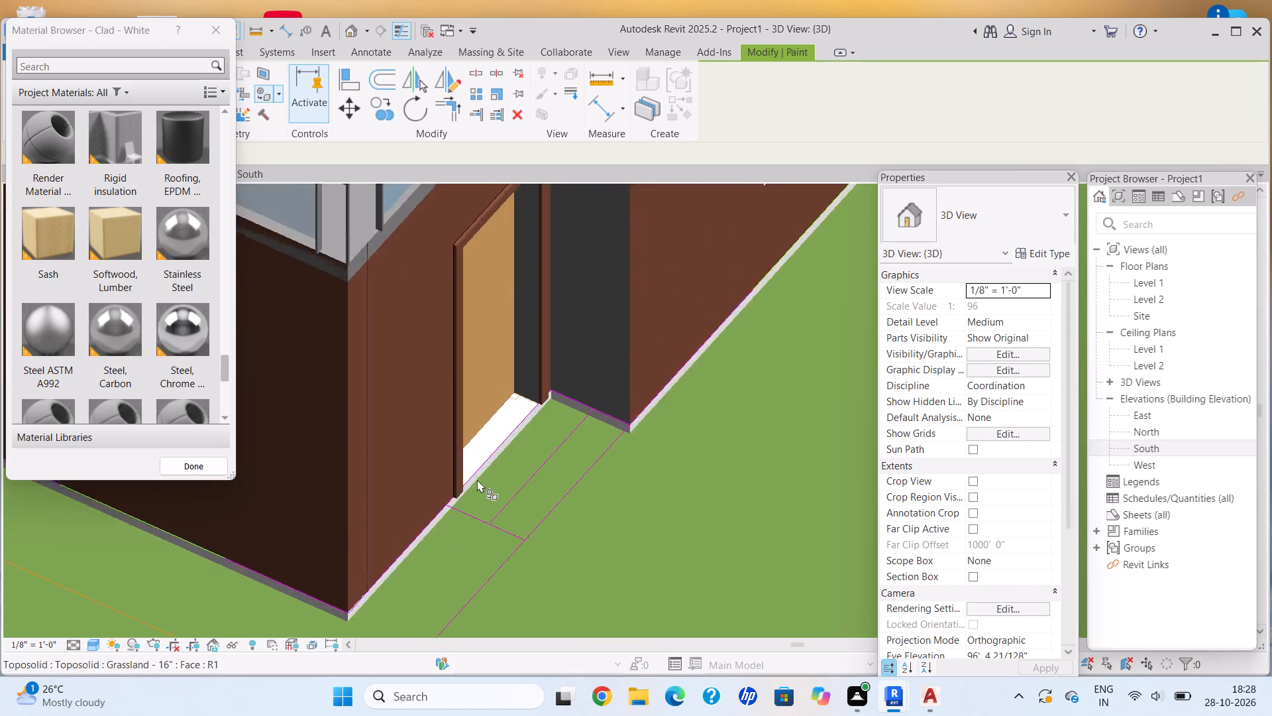
scroll(477, 479, up, 15)
scroll(390, 508, down, 13)
scroll(386, 391, up, 1)
middle_drag(417, 406, 421, 414)
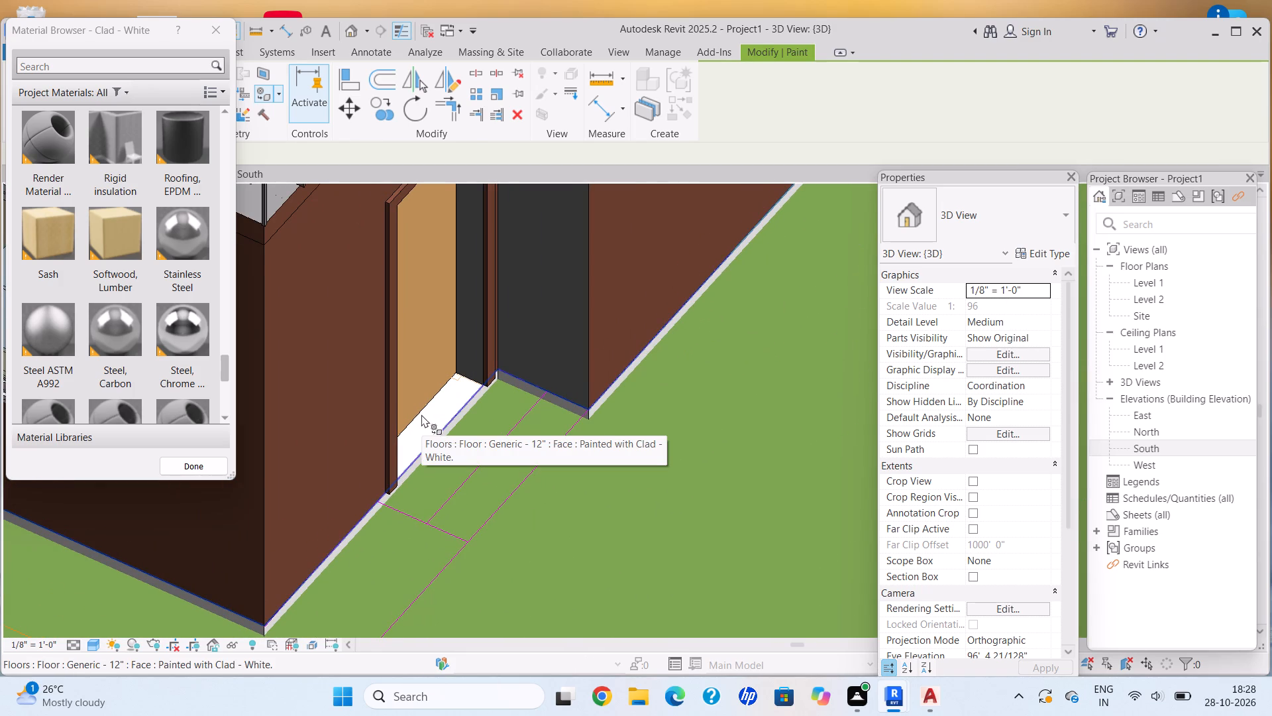
scroll(439, 416, down, 3)
middle_drag(441, 415, 441, 409)
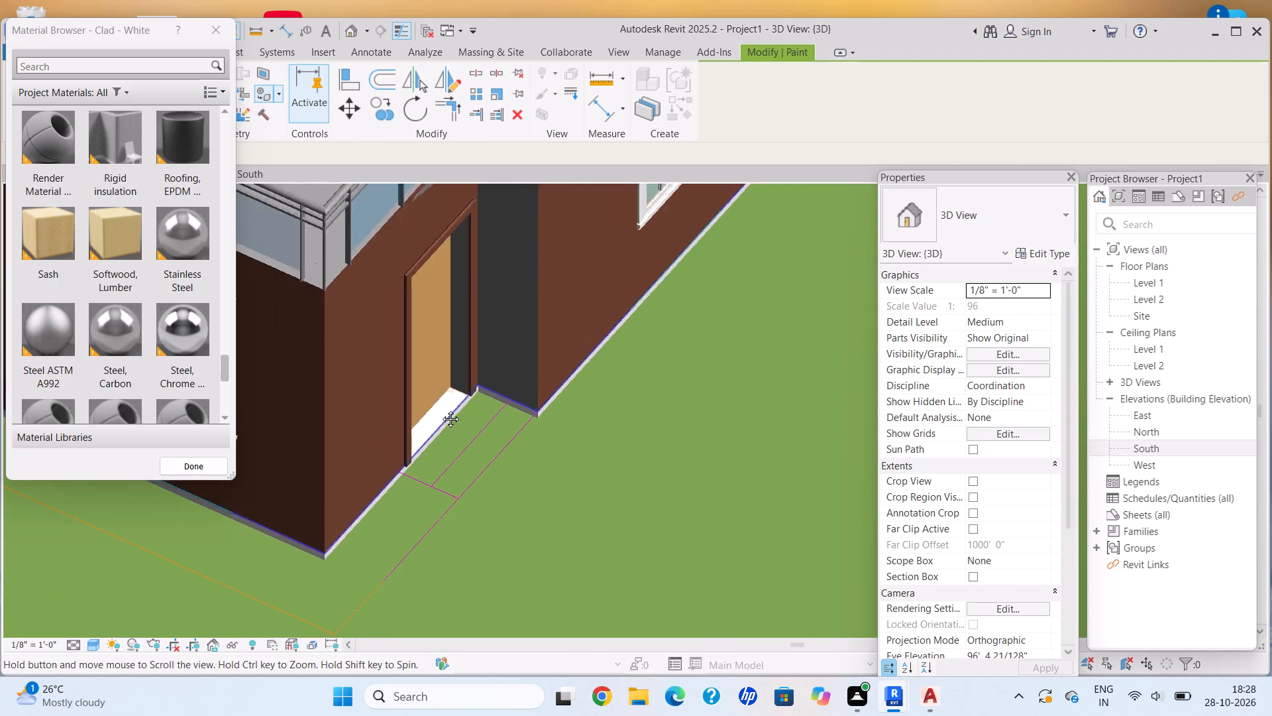
scroll(441, 409, down, 1)
middle_drag(441, 409, 446, 369)
scroll(335, 465, up, 10)
scroll(374, 506, down, 2)
middle_drag(372, 505, 374, 487)
scroll(373, 517, up, 10)
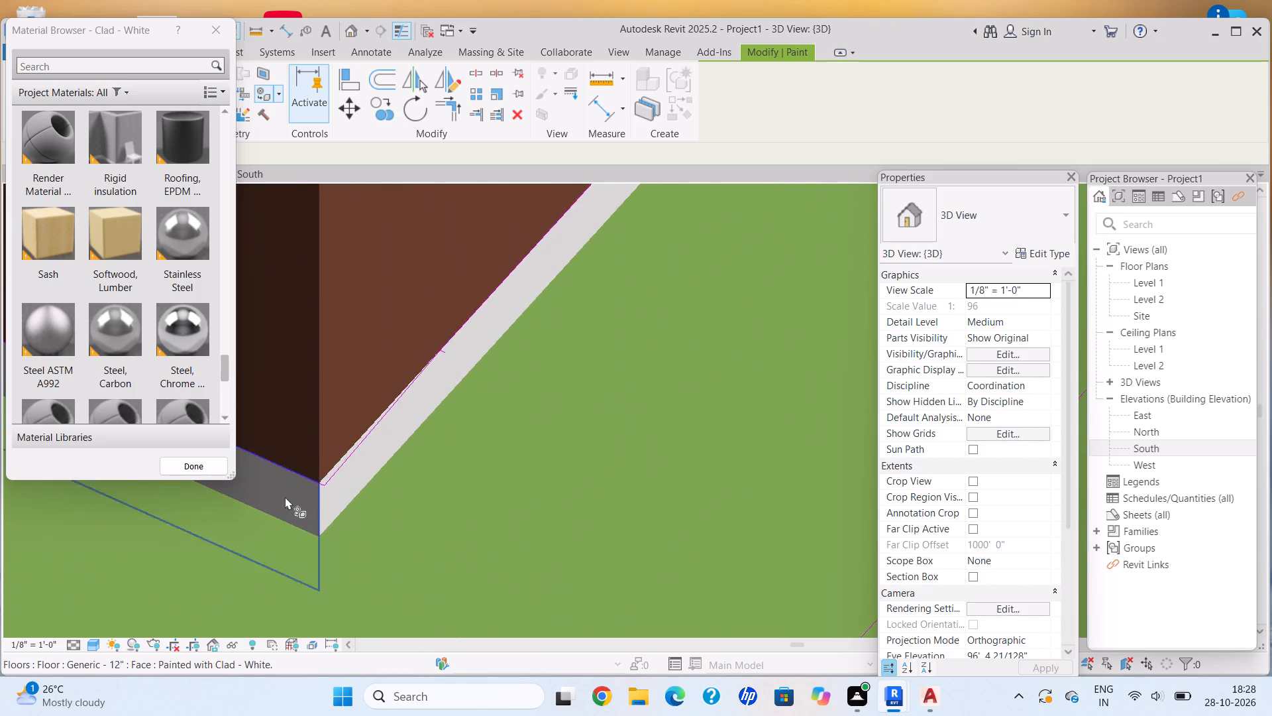
scroll(285, 497, up, 3)
scroll(352, 490, up, 7)
scroll(369, 447, down, 11)
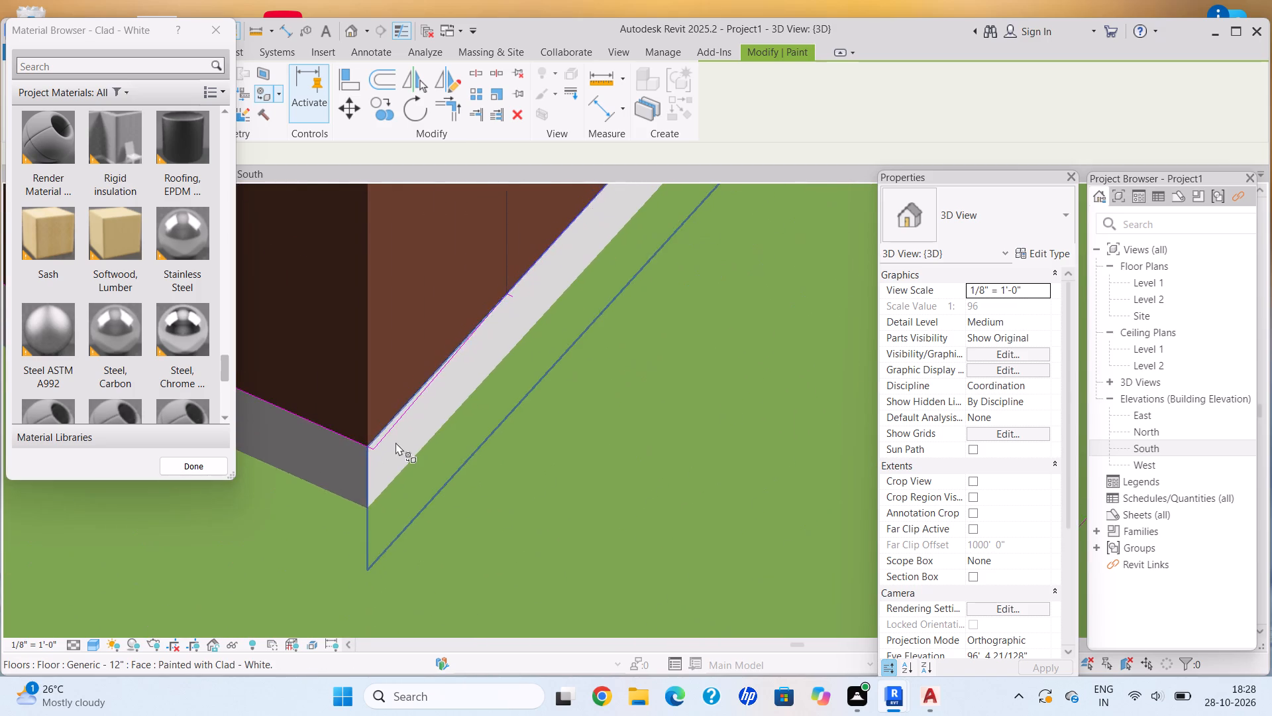
Examine the floor edge along the entry wall and its return, and review the whole house on its site.
scroll(396, 442, down, 6)
middle_drag(394, 433, 352, 488)
scroll(463, 400, down, 1)
middle_drag(424, 427, 241, 528)
scroll(462, 388, down, 1)
middle_drag(458, 394, 207, 532)
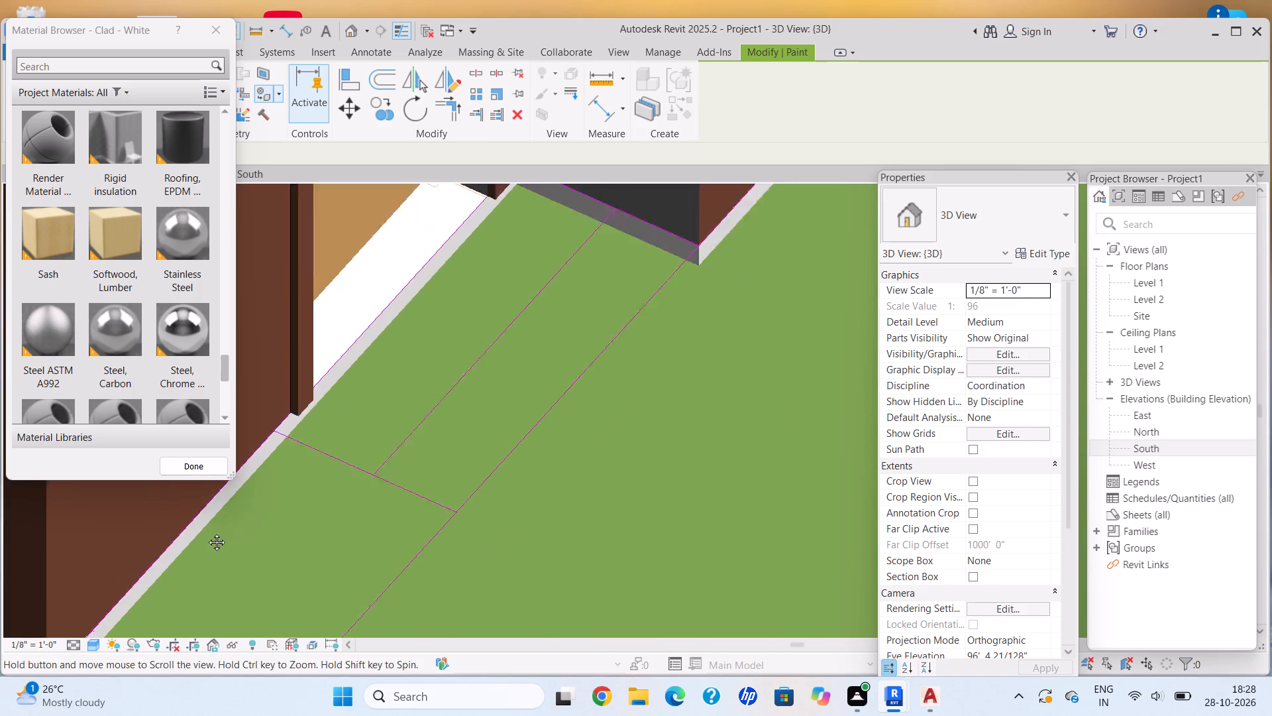
middle_drag(207, 532, 203, 530)
middle_drag(440, 373, 417, 481)
scroll(505, 349, up, 4)
scroll(527, 353, down, 2)
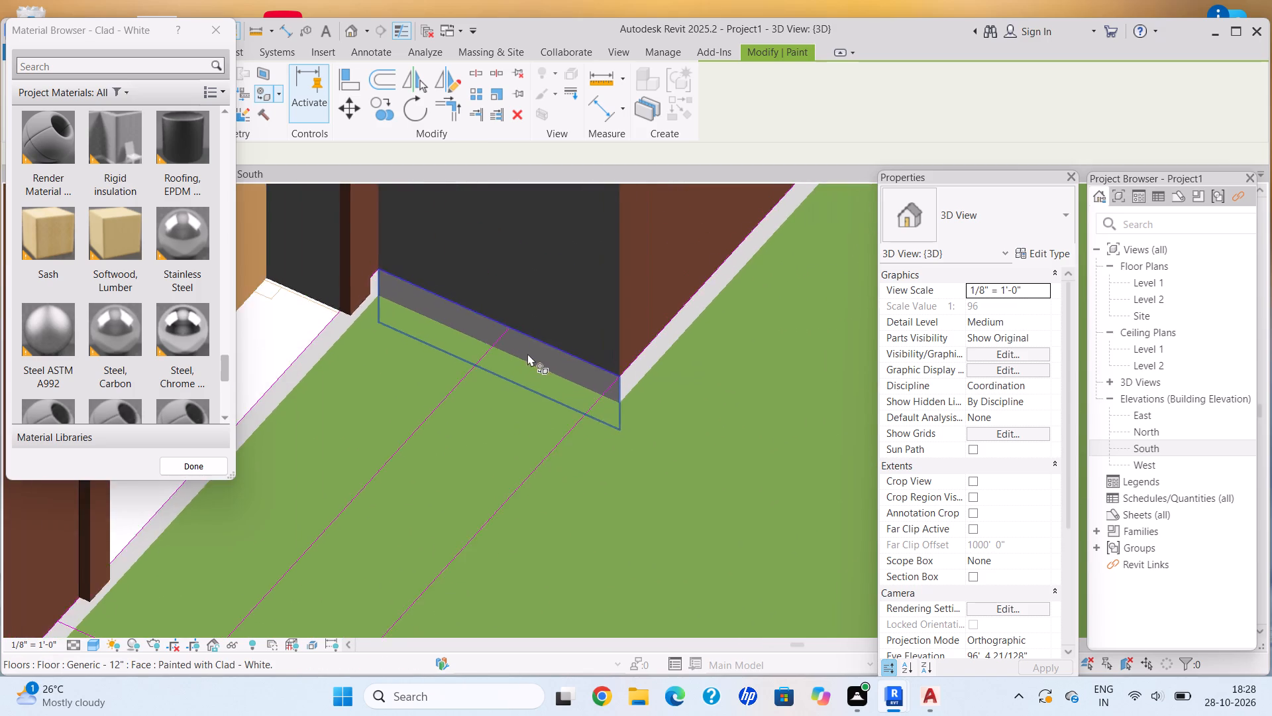
middle_drag(527, 359, 527, 457)
scroll(527, 457, down, 1)
scroll(431, 377, down, 9)
scroll(454, 473, down, 3)
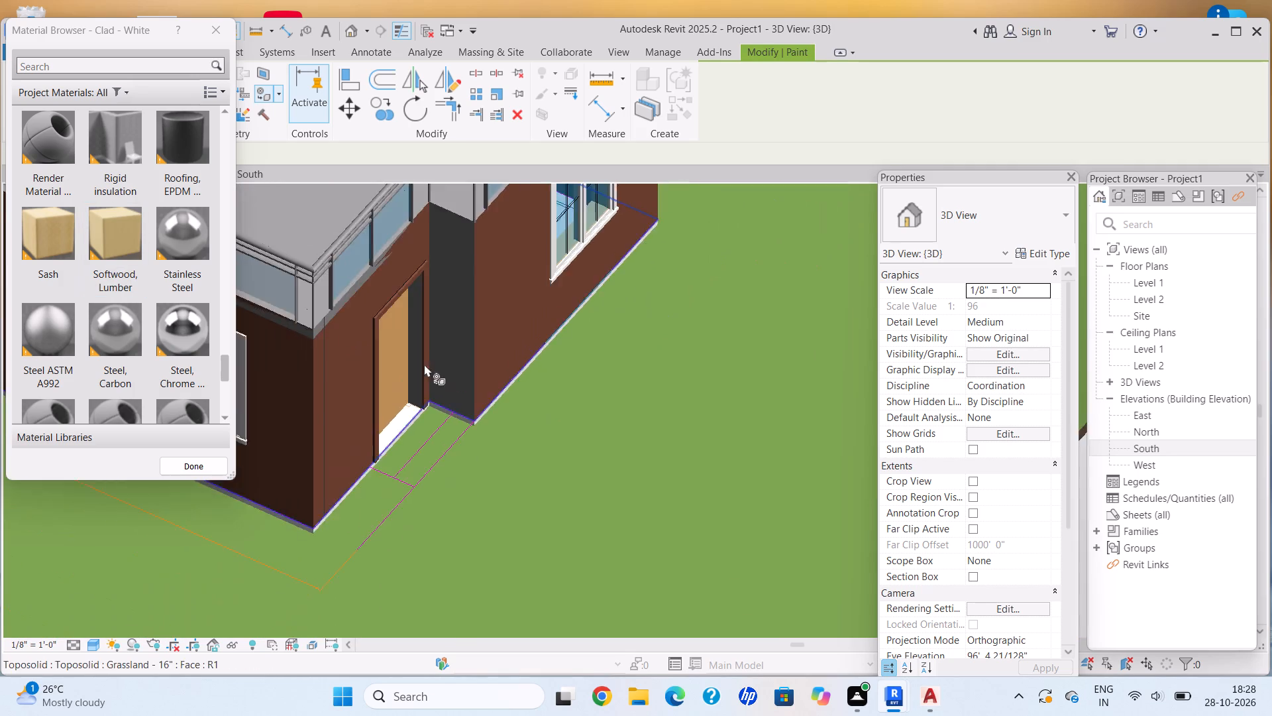
scroll(424, 364, down, 3)
middle_drag(422, 314, 446, 399)
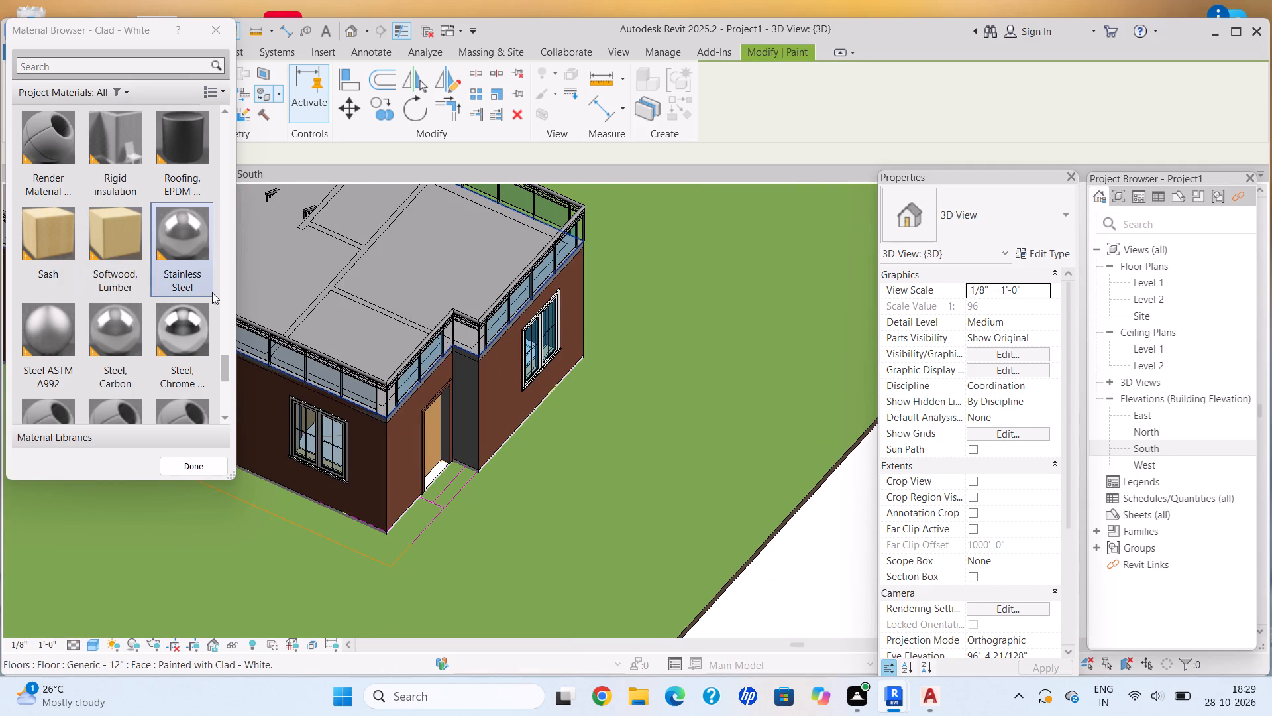
scroll(523, 368, down, 1)
middle_drag(523, 368, 421, 343)
scroll(413, 341, down, 1)
middle_drag(453, 425, 362, 338)
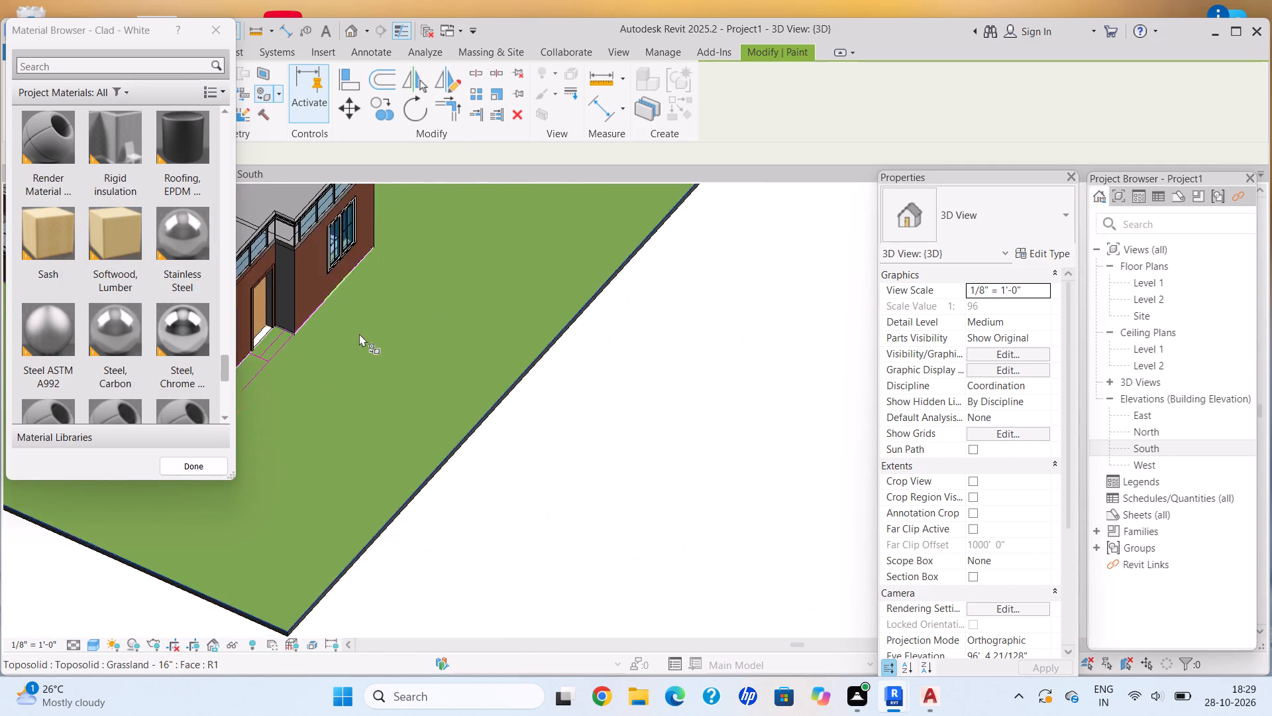
scroll(466, 323, down, 7)
middle_drag(466, 323, 494, 351)
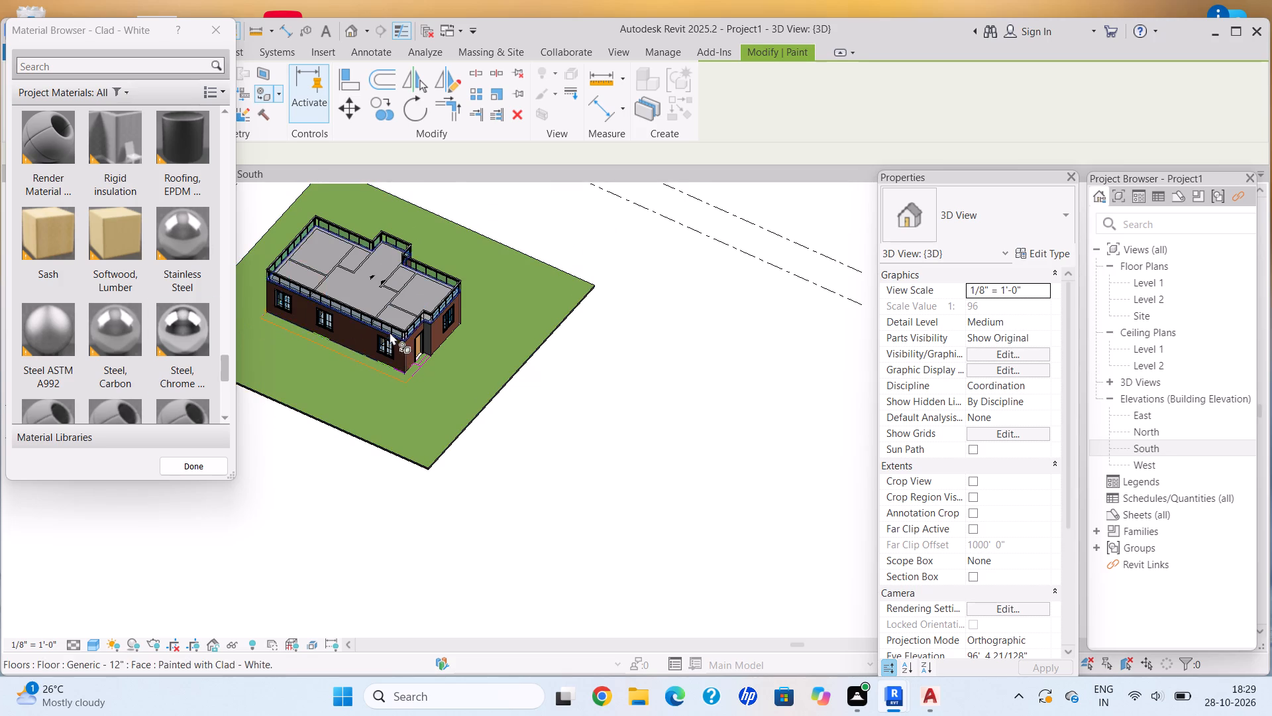
Browse the project materials through to the end of the list.
scroll(390, 352, up, 18)
scroll(441, 397, up, 5)
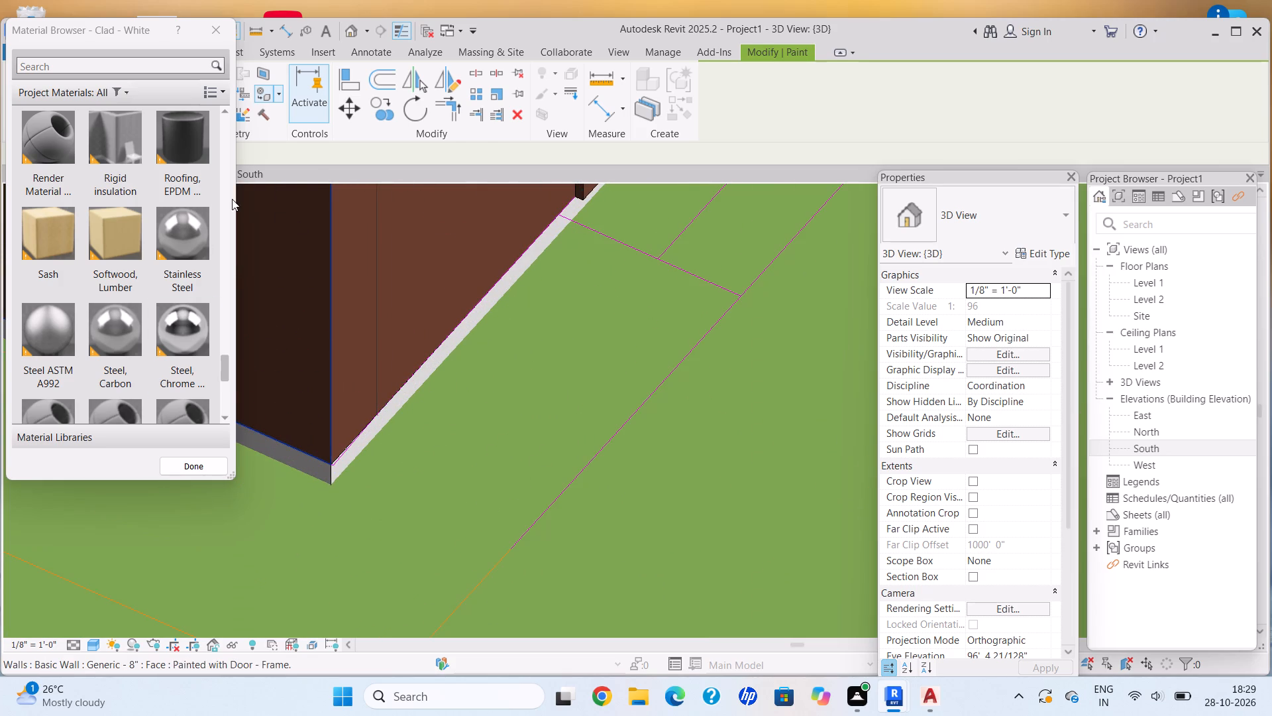
scroll(113, 244, down, 1)
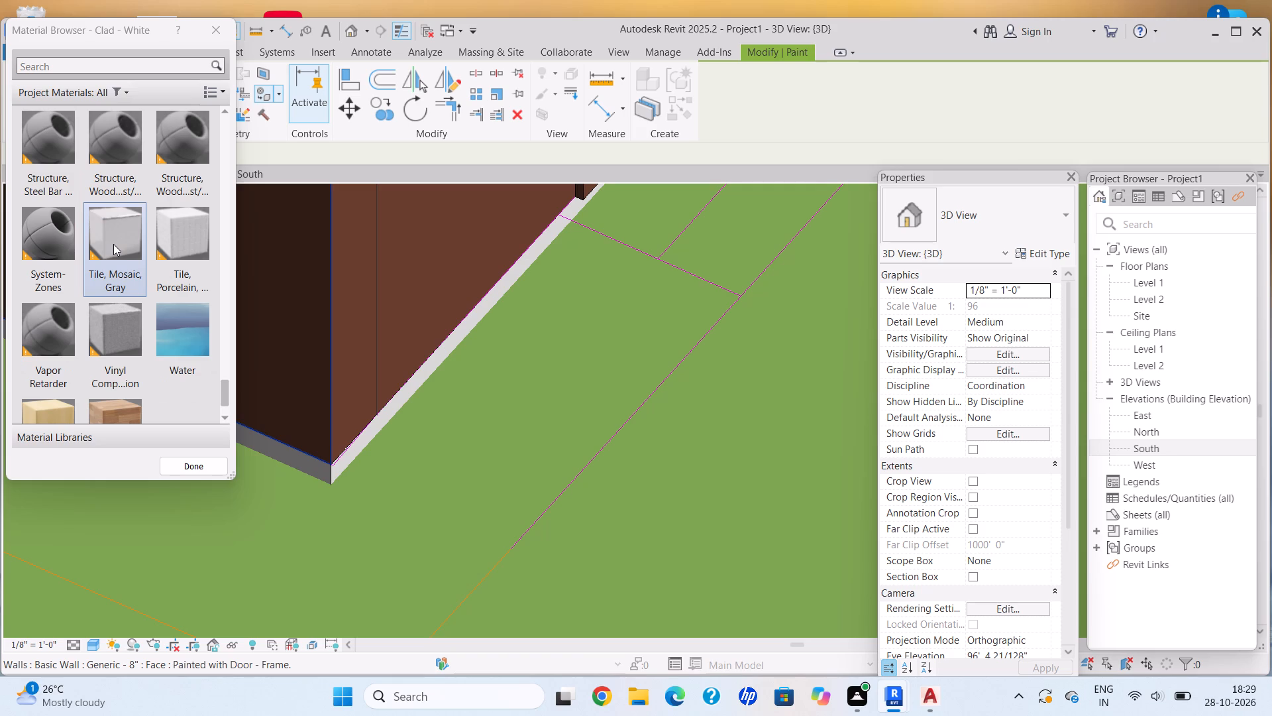
scroll(146, 250, down, 2)
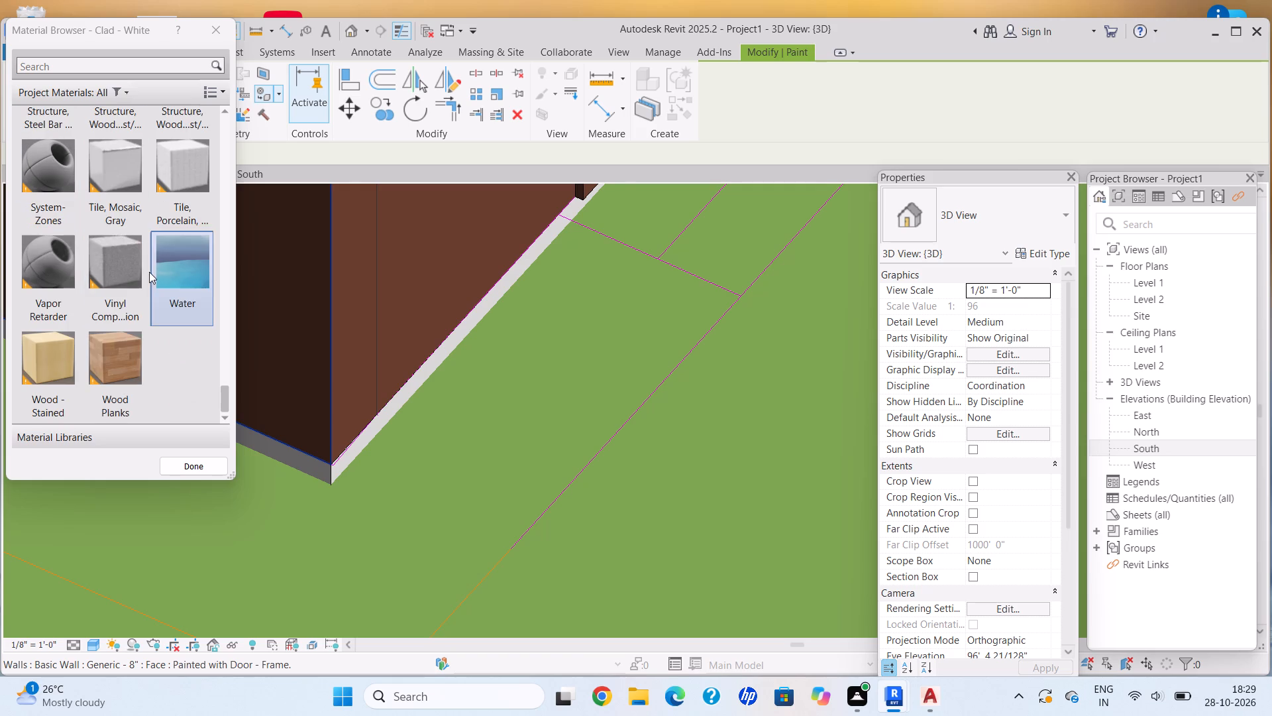
scroll(149, 272, down, 4)
scroll(412, 381, down, 2)
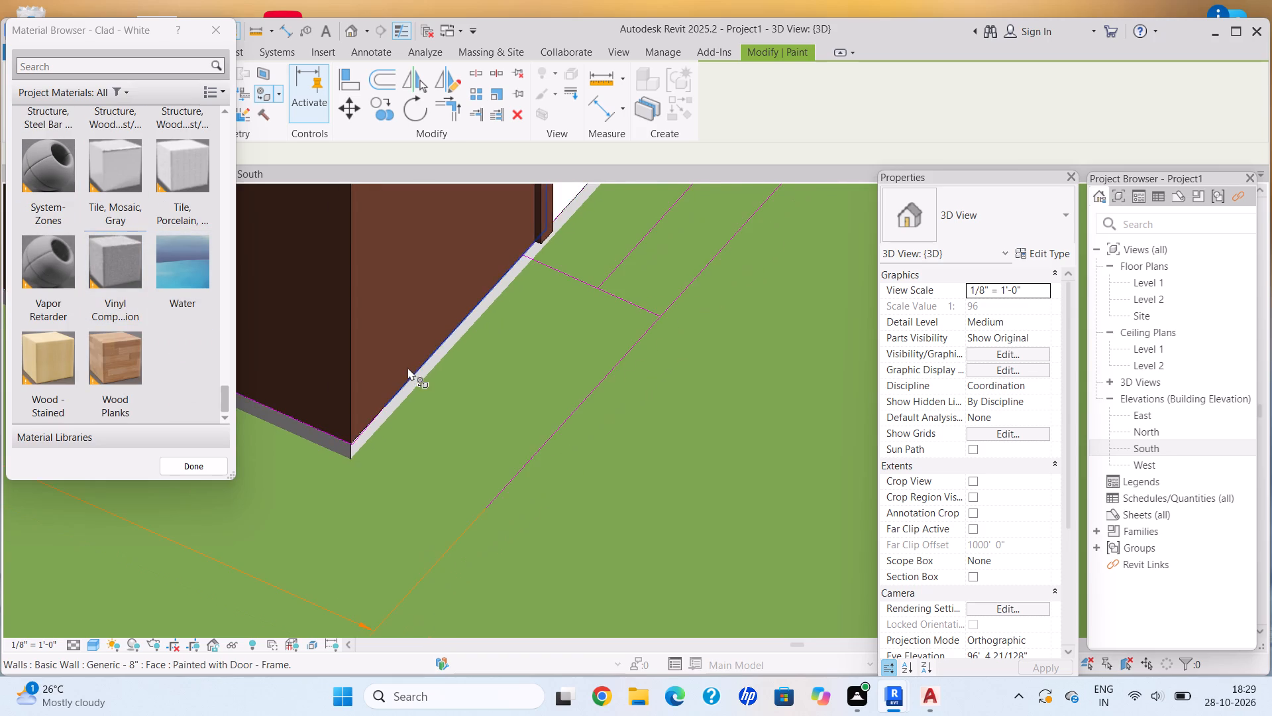
Examine the roof floor edge above the entry-side facade and at its corner beyond the window.
scroll(407, 367, up, 1)
scroll(405, 372, down, 2)
shift+middle_drag(405, 372, 333, 388)
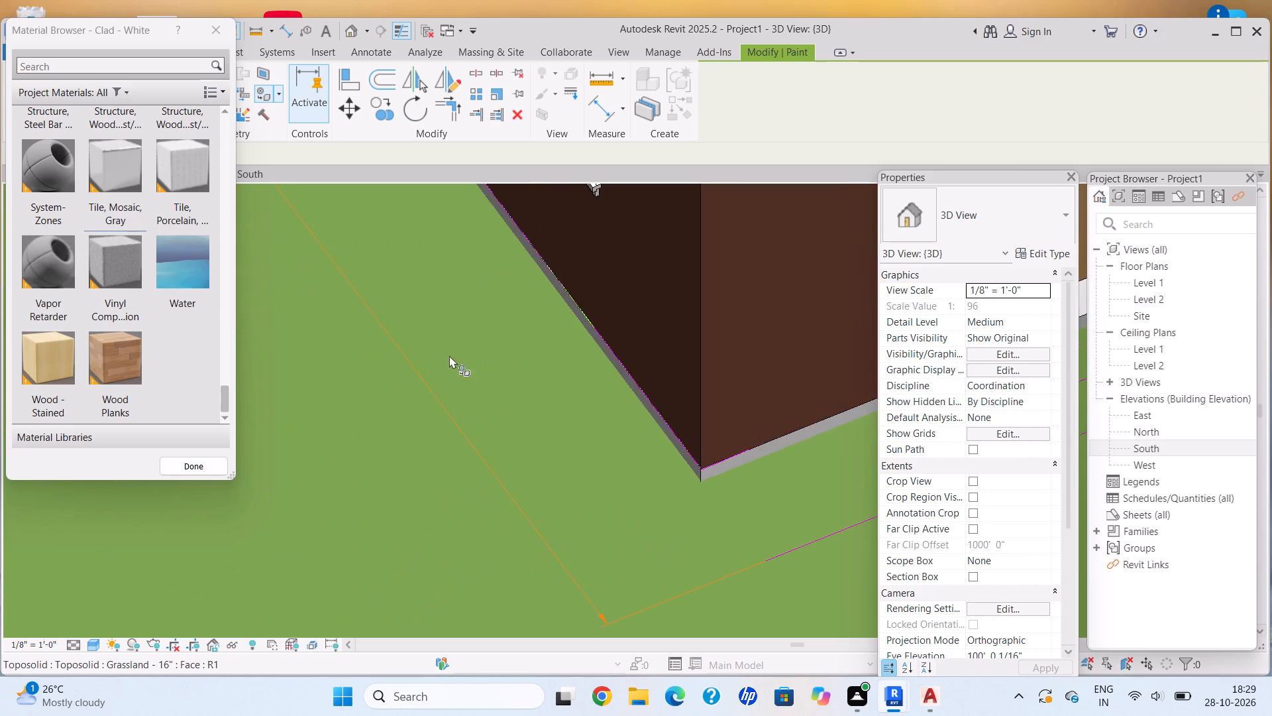
scroll(450, 355, down, 9)
middle_drag(433, 385, 215, 454)
scroll(215, 453, down, 1)
shift+middle_drag(459, 385, 414, 350)
scroll(542, 376, down, 1)
shift+middle_drag(542, 377, 498, 286)
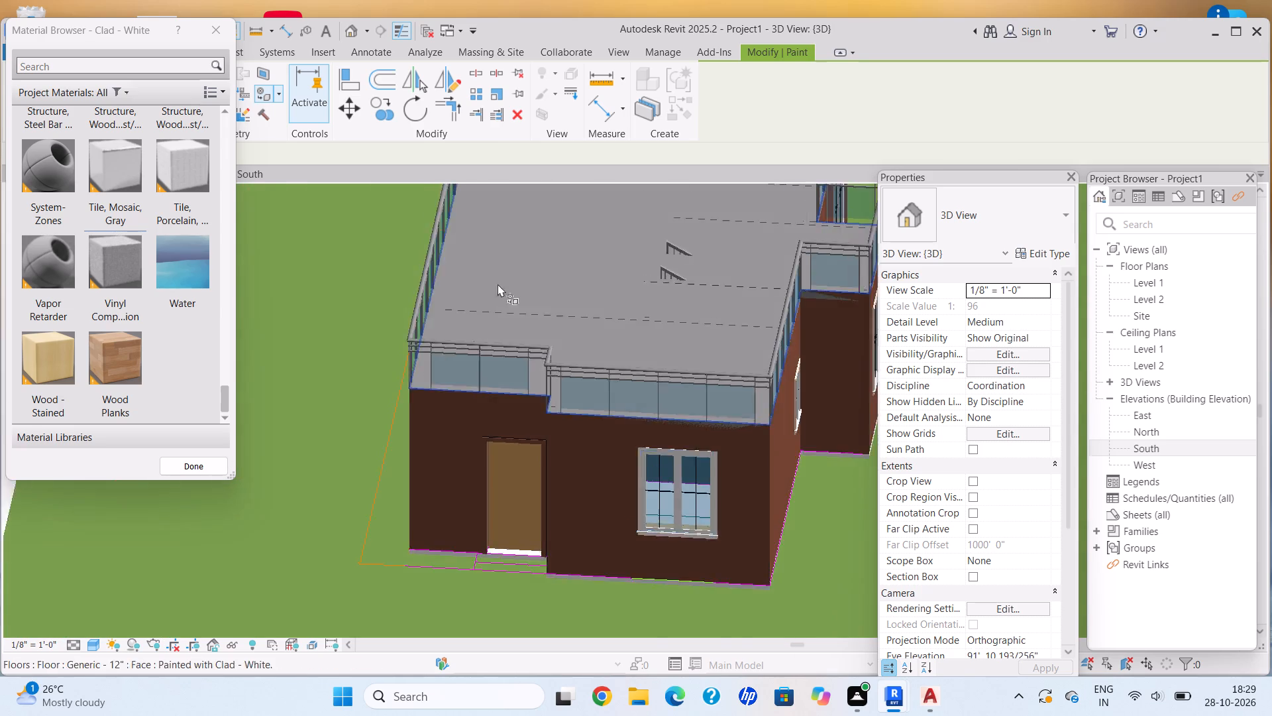
scroll(633, 373, up, 6)
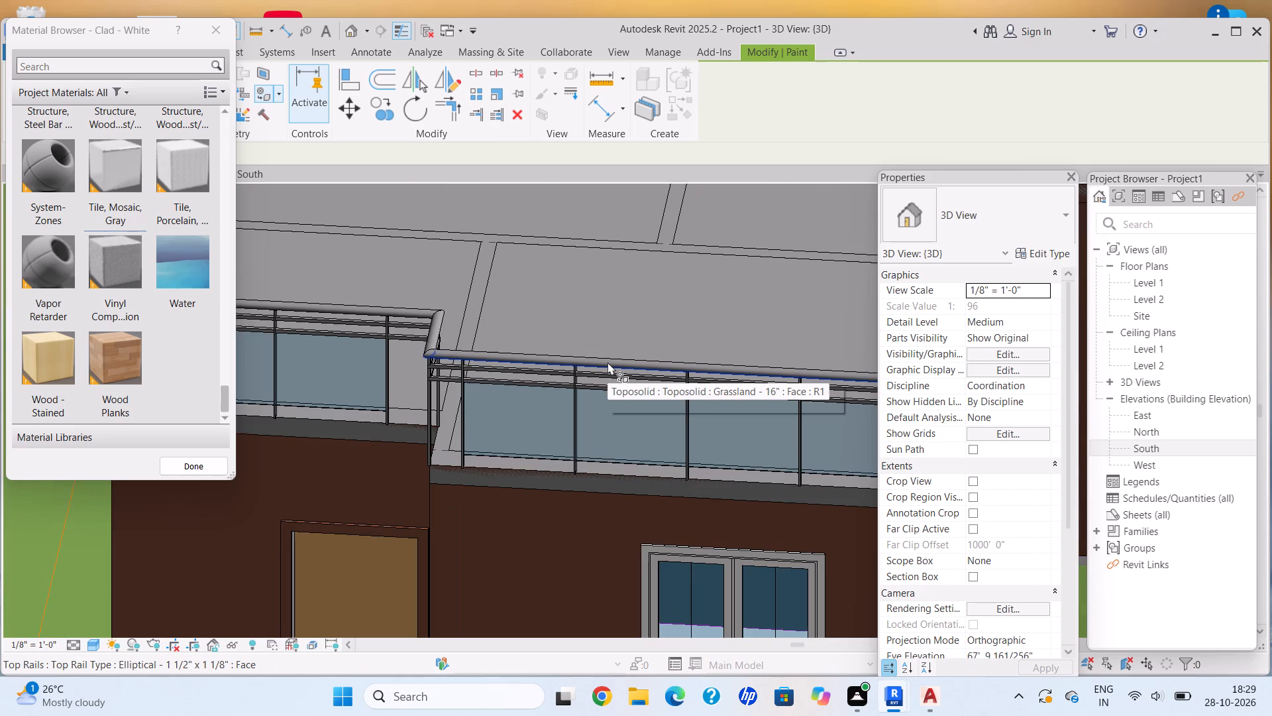
scroll(610, 370, down, 2)
middle_drag(578, 399, 453, 401)
middle_drag(595, 443, 429, 393)
scroll(492, 413, up, 7)
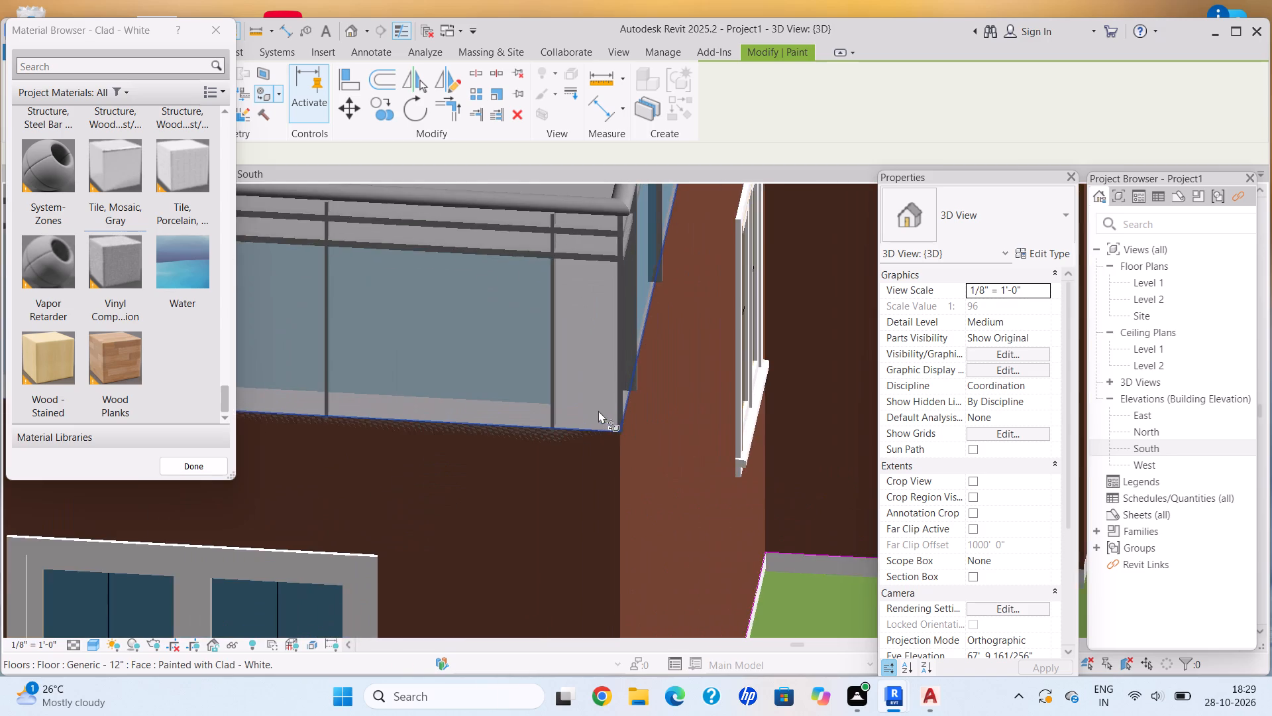
middle_drag(598, 410, 487, 448)
scroll(492, 451, up, 8)
middle_drag(530, 489, 450, 359)
scroll(450, 359, down, 3)
scroll(433, 355, up, 10)
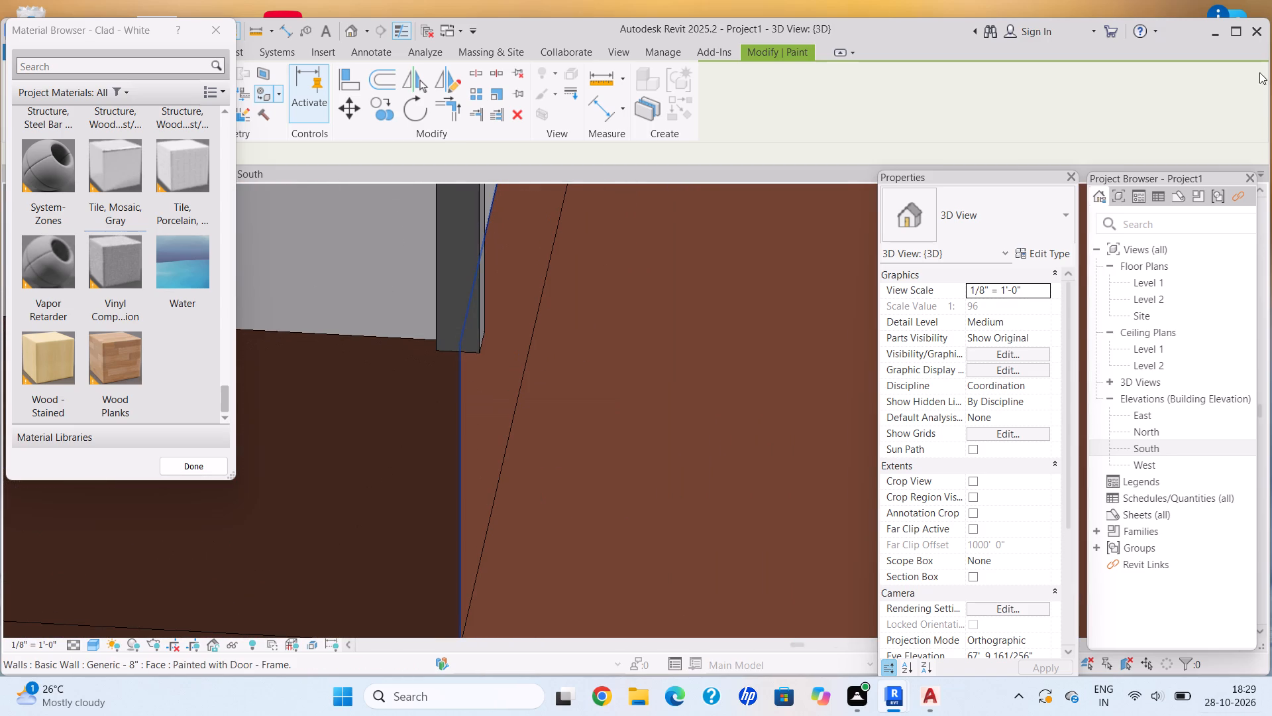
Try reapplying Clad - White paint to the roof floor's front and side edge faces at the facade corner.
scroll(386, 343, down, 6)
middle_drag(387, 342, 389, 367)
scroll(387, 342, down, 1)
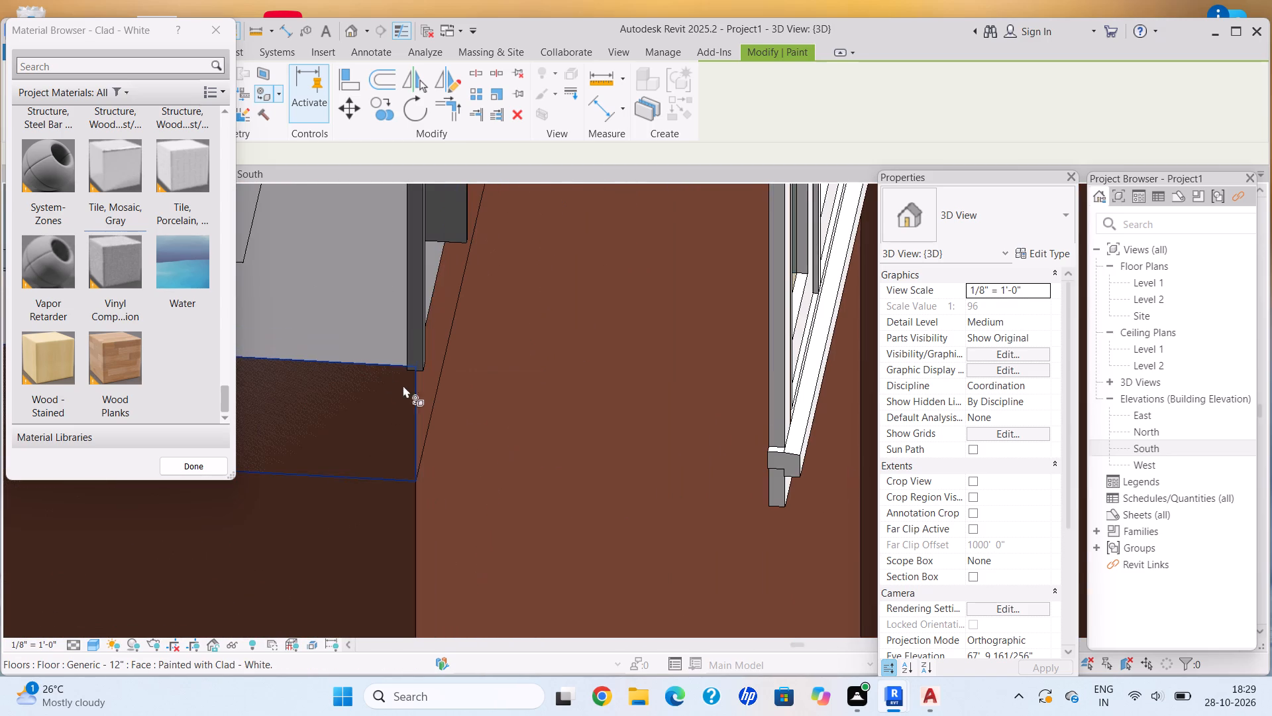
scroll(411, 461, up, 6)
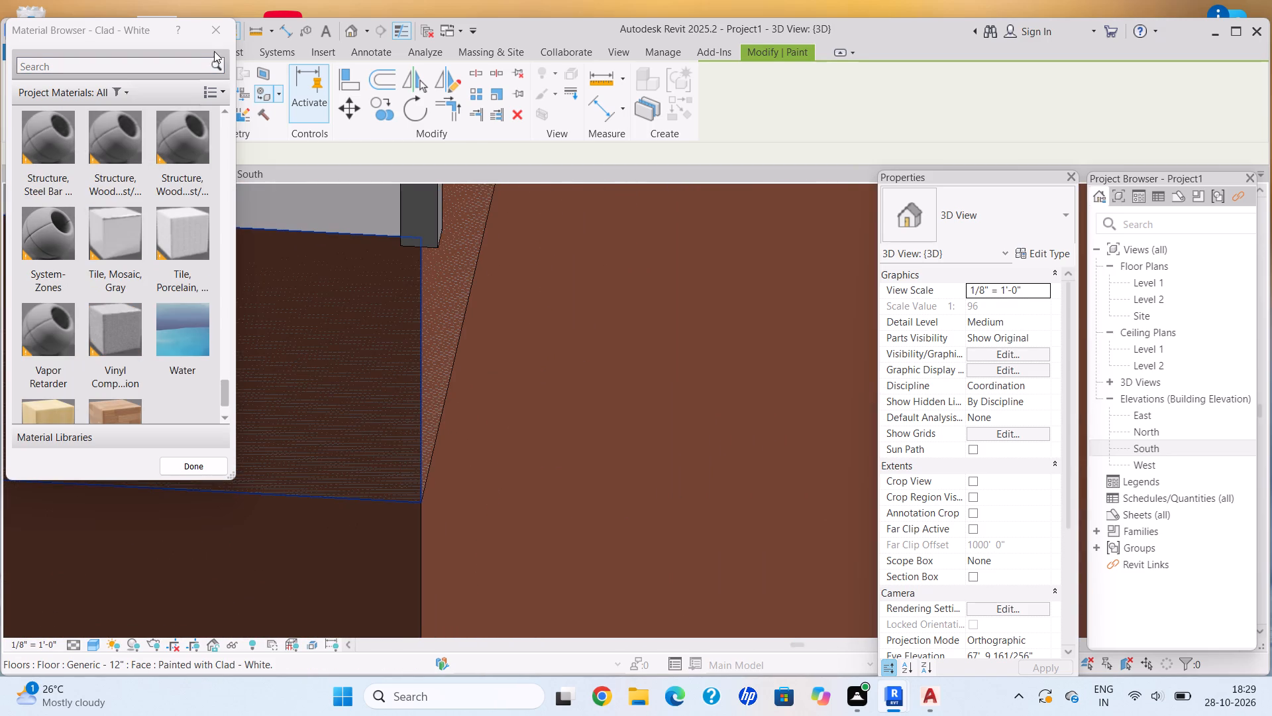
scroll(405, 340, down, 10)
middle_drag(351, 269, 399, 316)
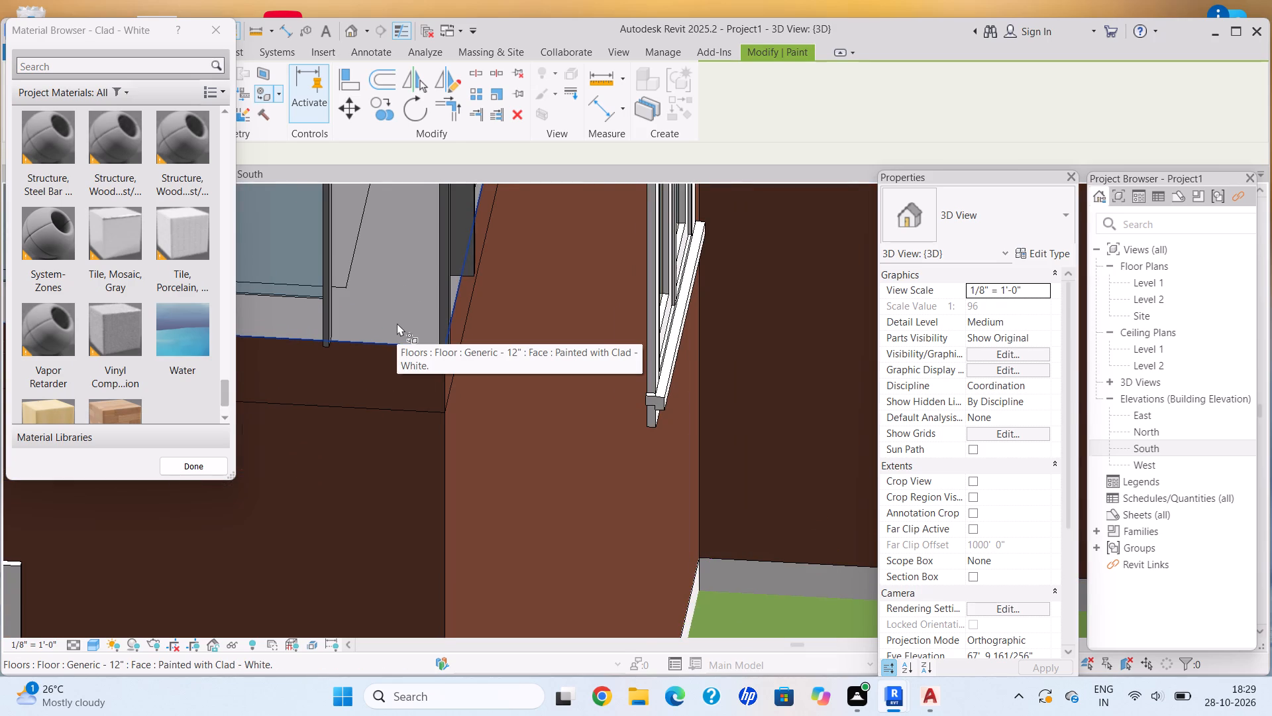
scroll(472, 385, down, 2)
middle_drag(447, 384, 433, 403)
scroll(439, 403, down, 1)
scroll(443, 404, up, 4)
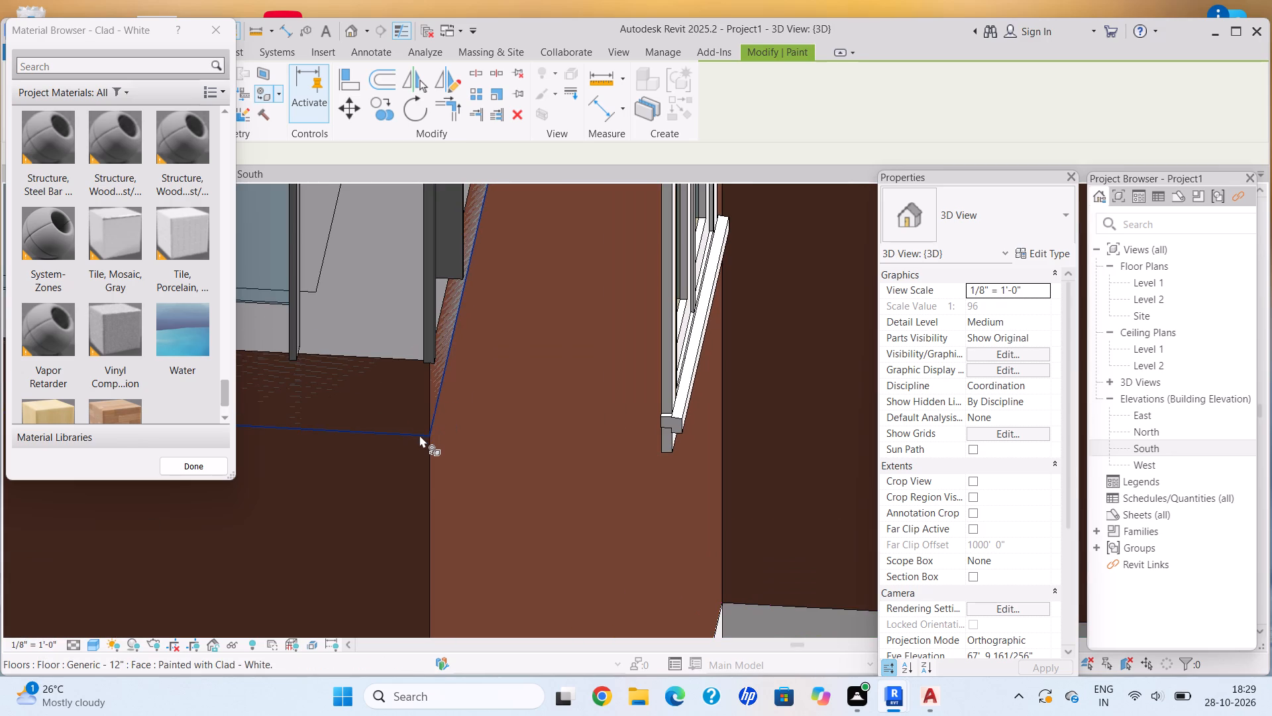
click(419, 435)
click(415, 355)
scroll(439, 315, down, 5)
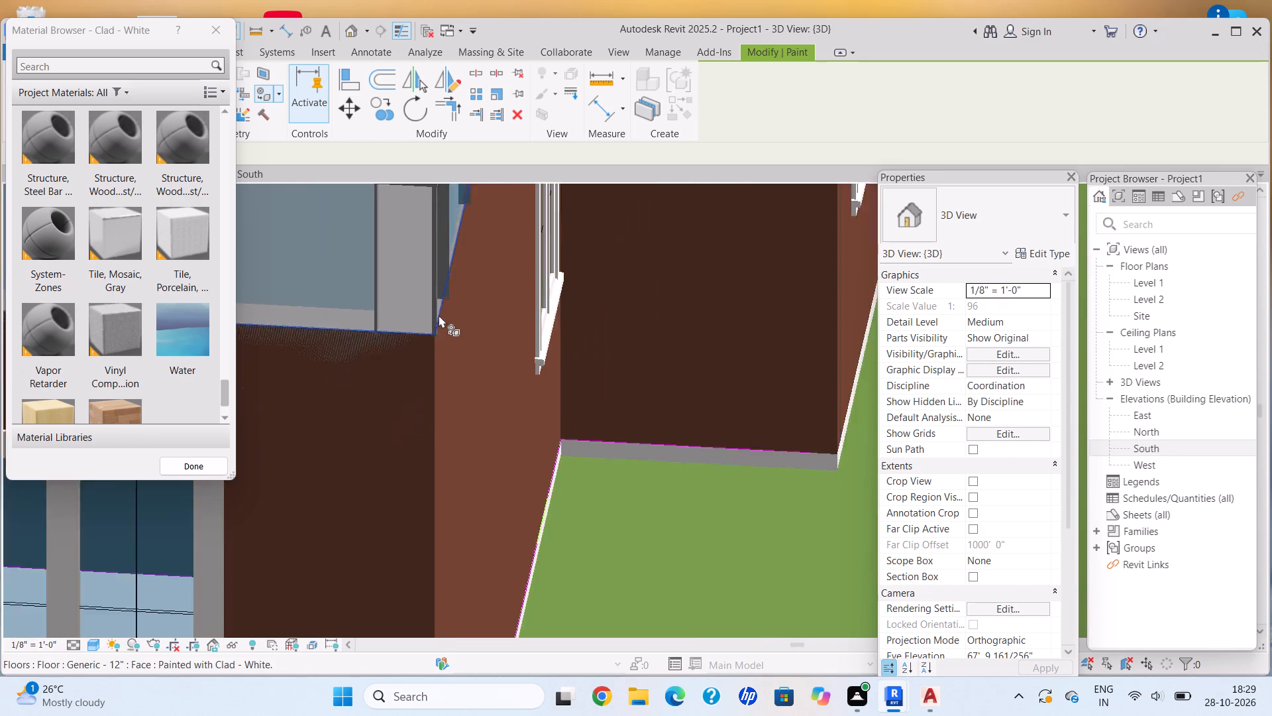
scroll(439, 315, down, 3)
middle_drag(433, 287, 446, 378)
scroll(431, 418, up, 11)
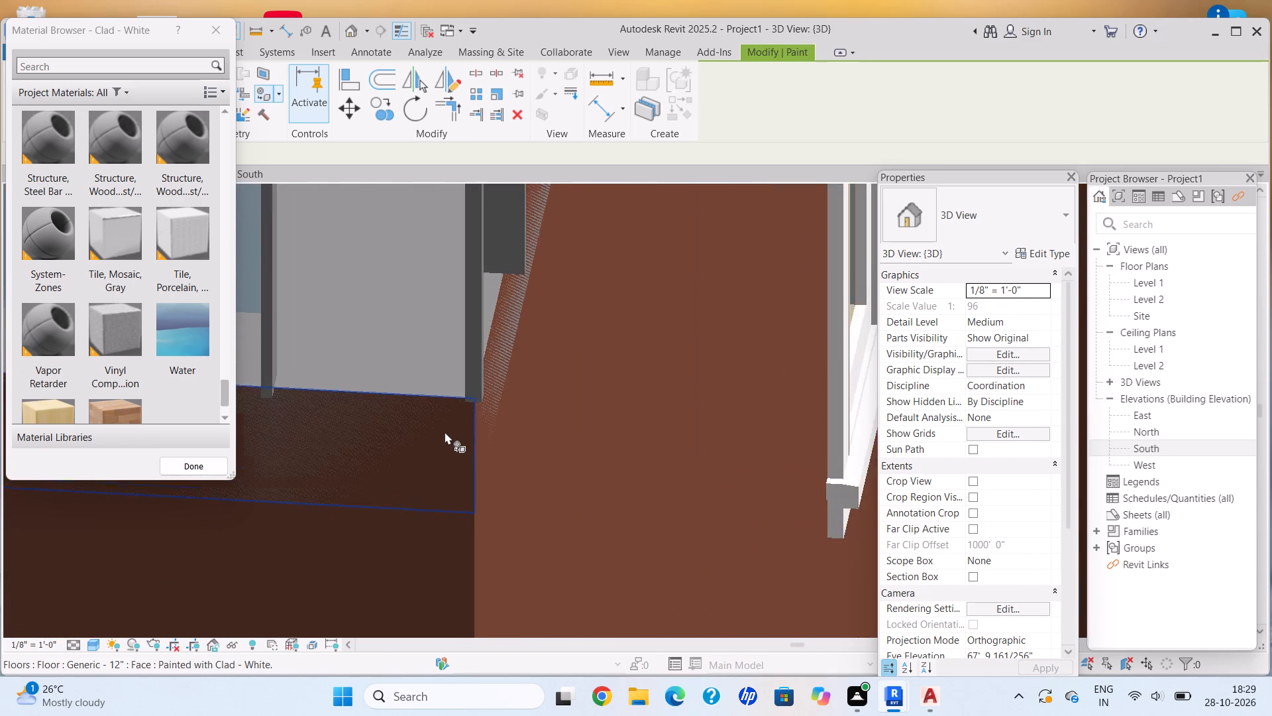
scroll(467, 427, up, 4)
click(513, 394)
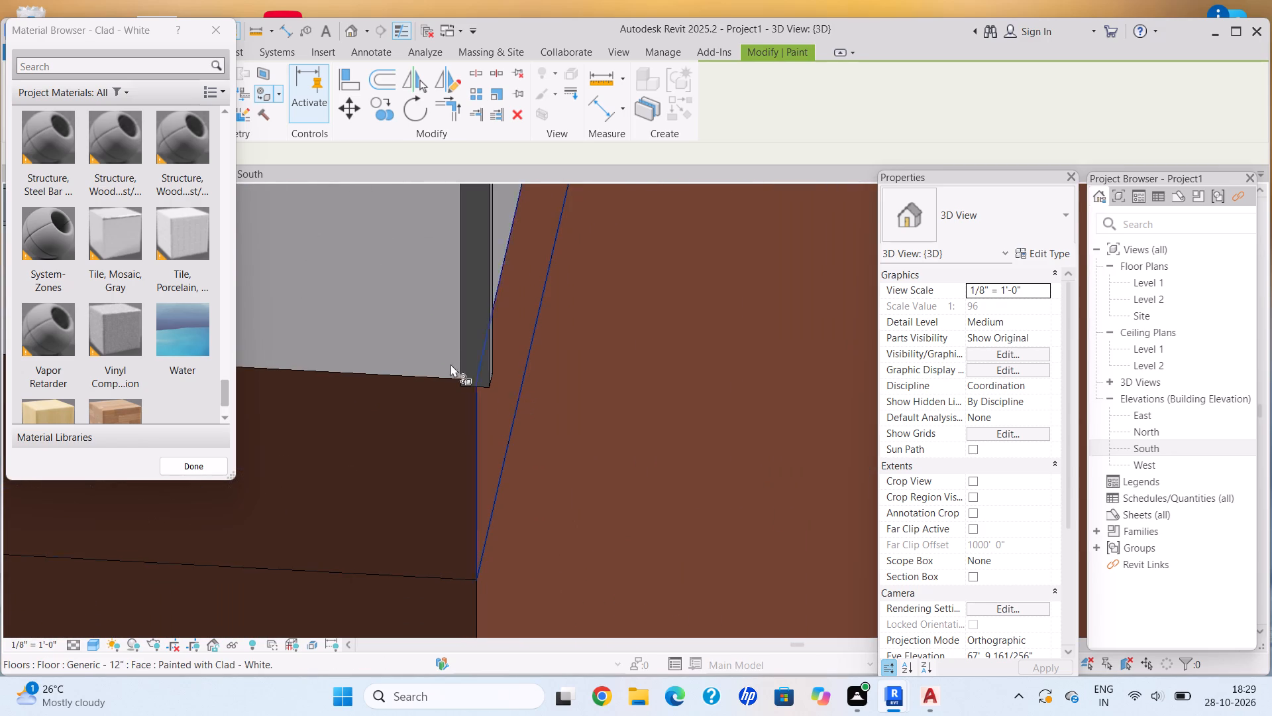
Examine the roof floor edge where it meets the wall below the glass railing at the facade corner.
scroll(383, 329, down, 14)
middle_drag(382, 330, 392, 288)
middle_drag(494, 310, 472, 369)
scroll(472, 369, down, 1)
scroll(350, 383, up, 3)
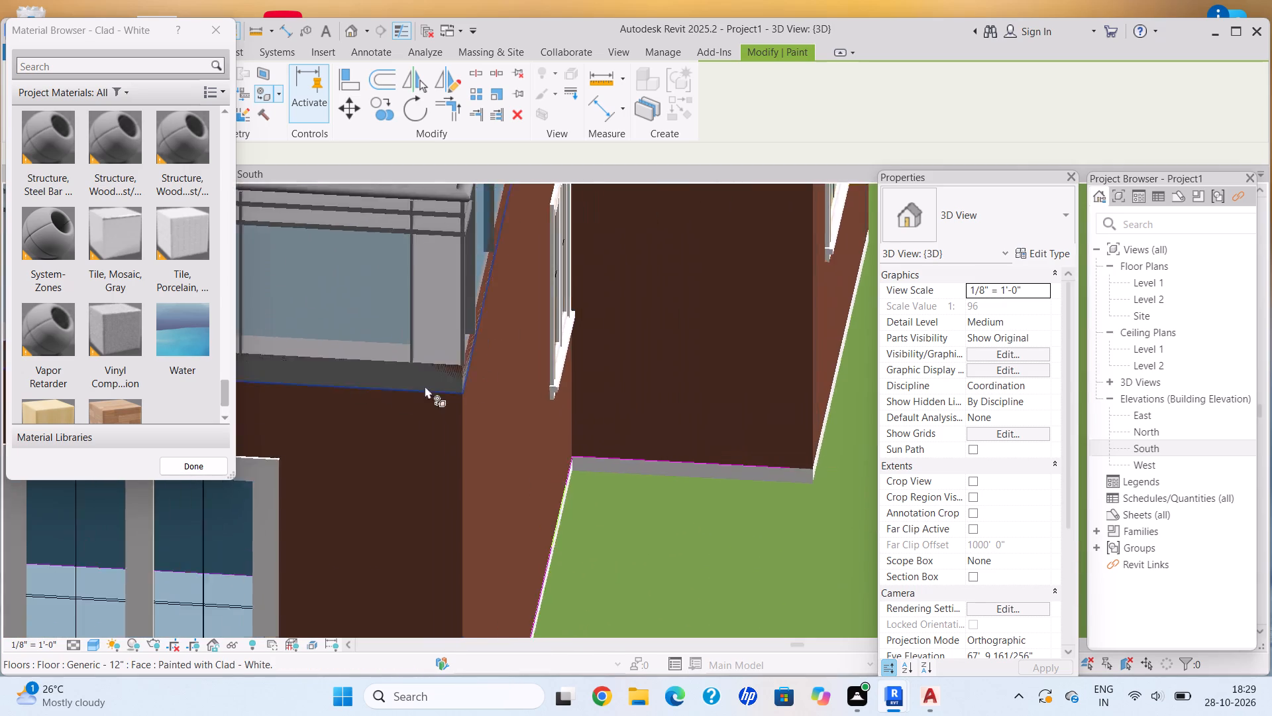
scroll(425, 386, up, 8)
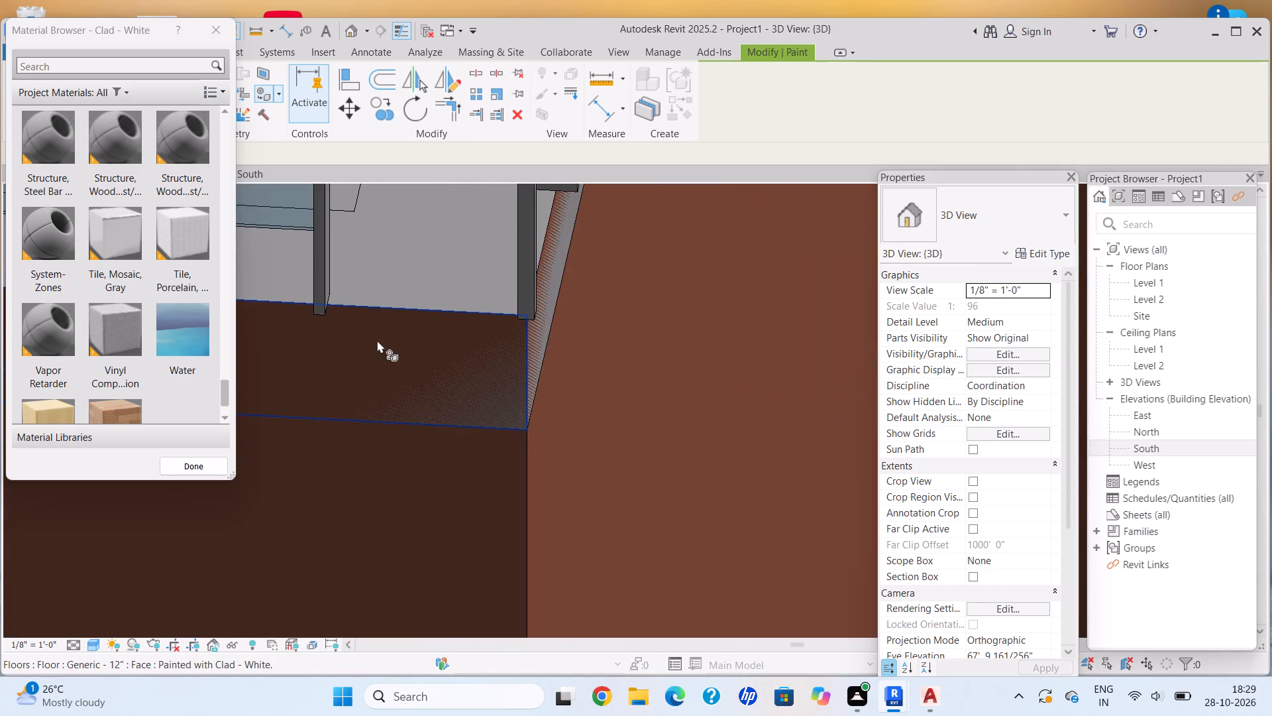
scroll(377, 340, down, 11)
middle_drag(377, 332, 439, 408)
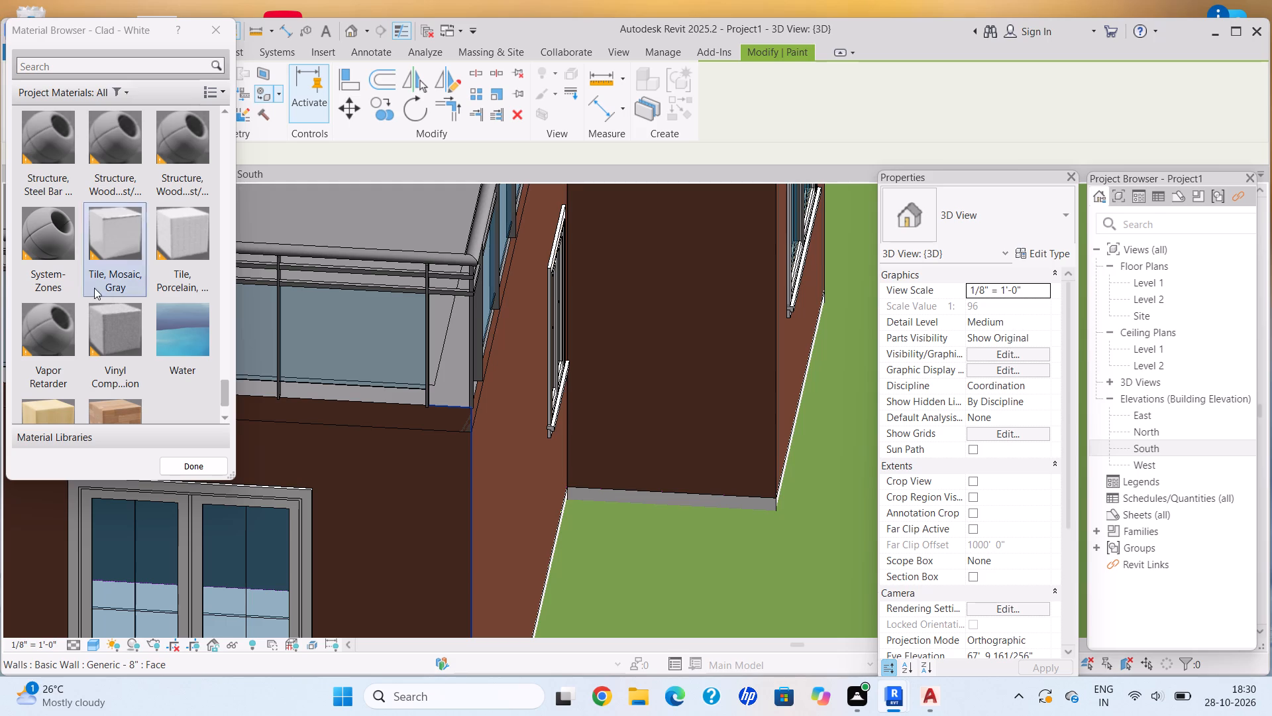
Pick Clad - White again among the project materials and close the material browser.
scroll(71, 320, down, 7)
scroll(83, 261, up, 3)
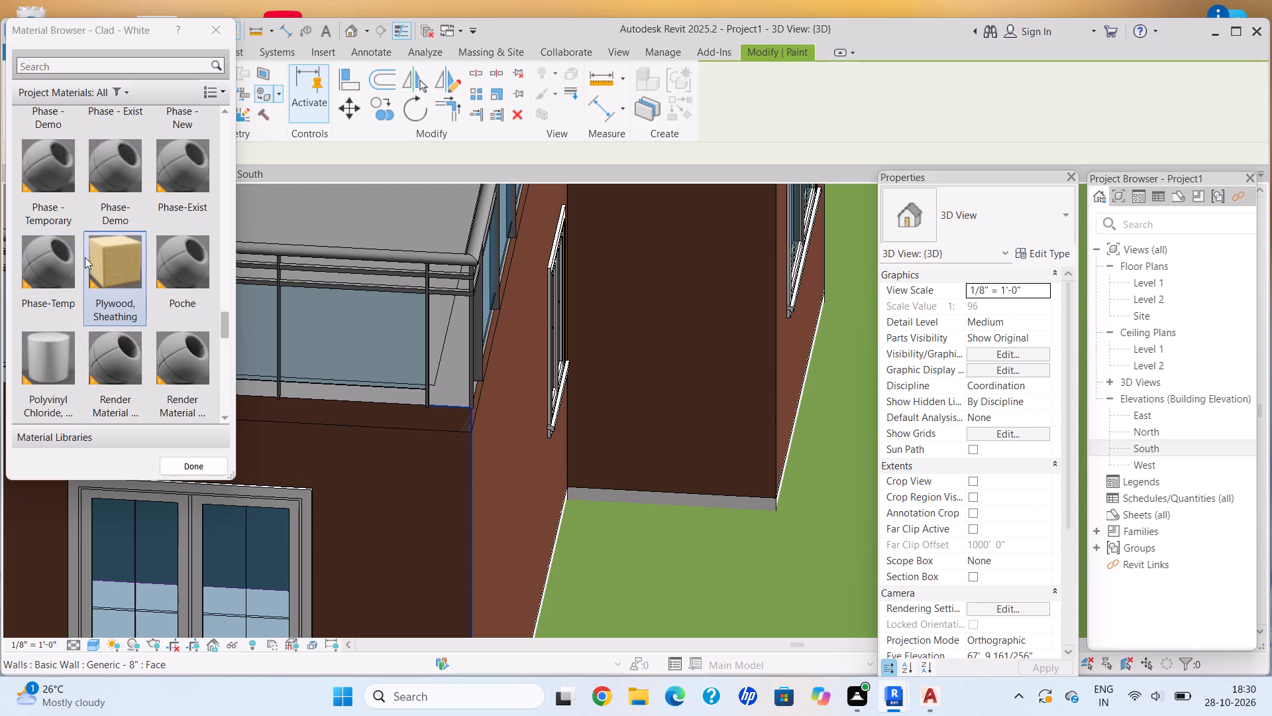
scroll(95, 283, up, 3)
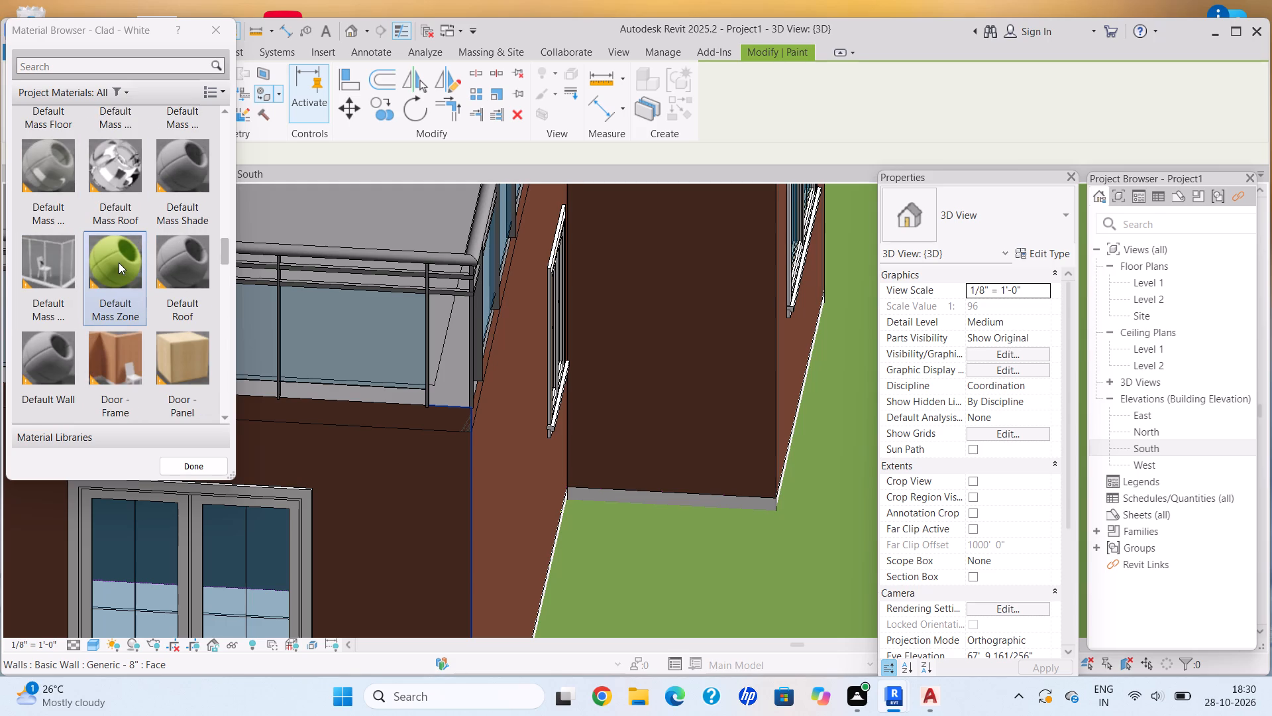
scroll(370, 375, down, 6)
middle_drag(377, 379, 333, 463)
scroll(360, 366, up, 5)
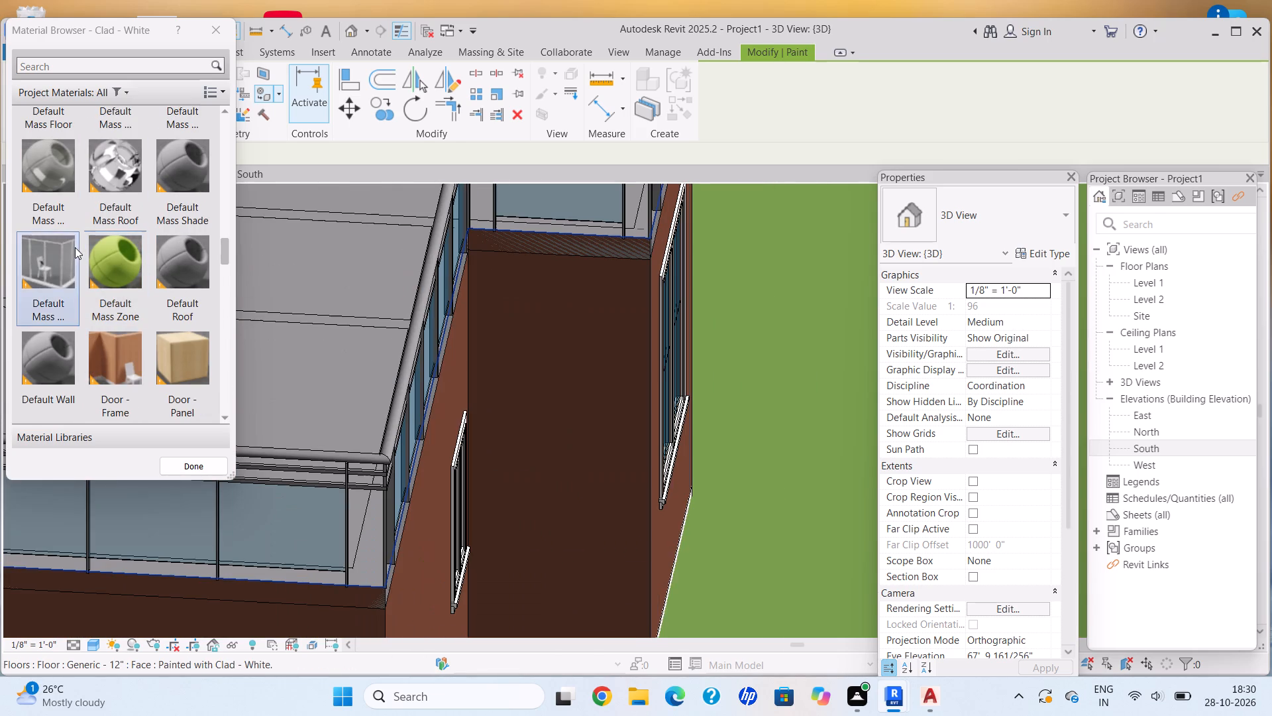
scroll(75, 247, up, 2)
click(42, 259)
scroll(307, 348, up, 2)
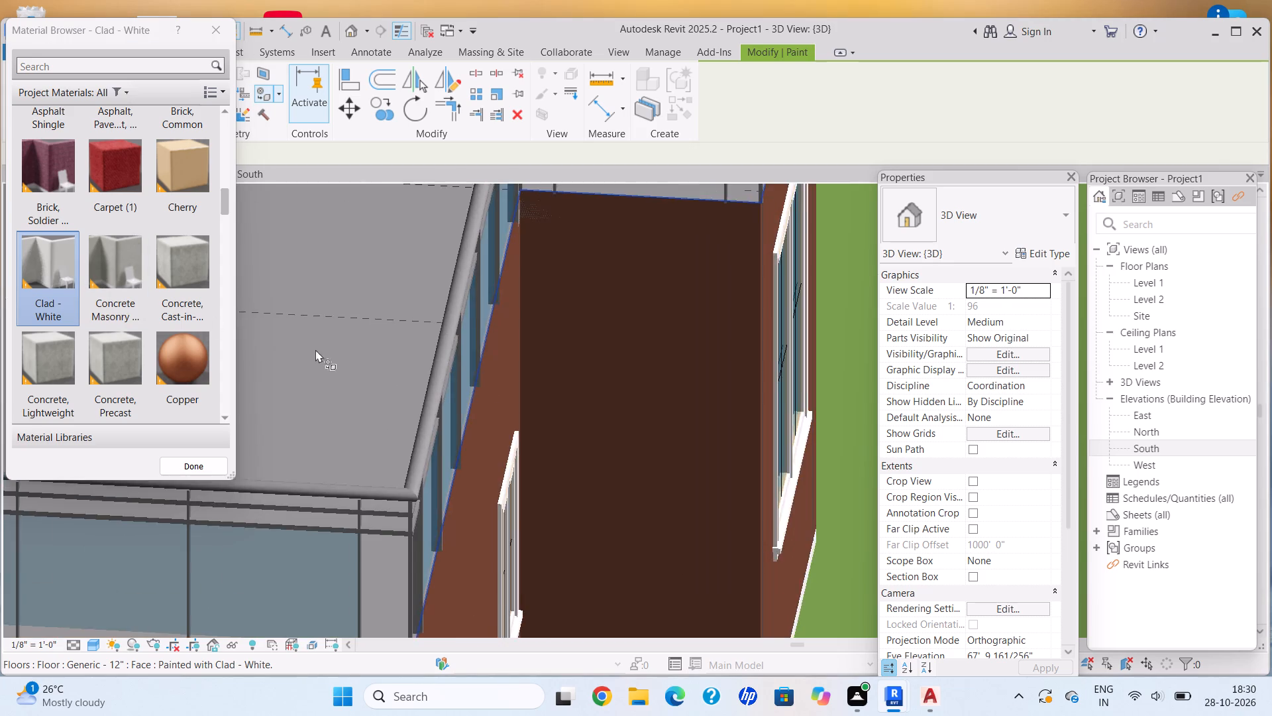
scroll(402, 355, down, 7)
middle_drag(402, 355, 341, 314)
click(220, 25)
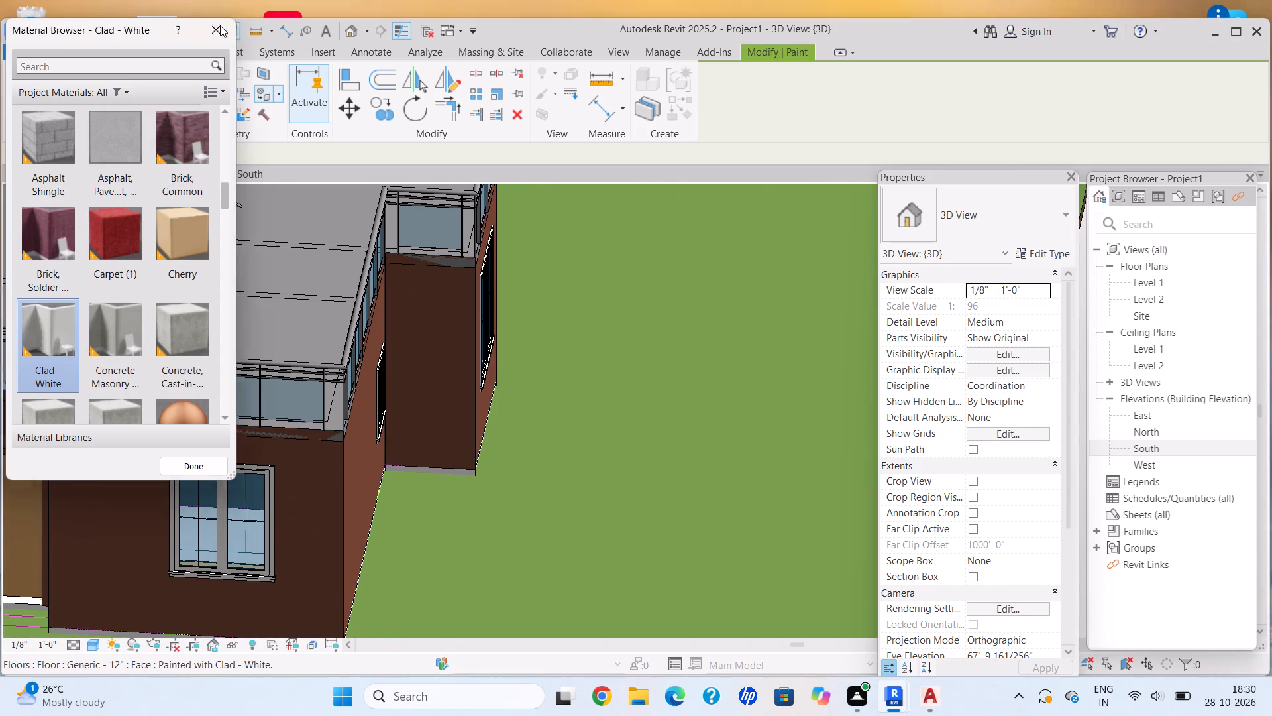
In the South elevation, examine the roof floor edge against the Level 2 line and the level heads.
scroll(300, 202, up, 2)
click(254, 172)
middle_drag(389, 328, 348, 326)
scroll(372, 432, up, 5)
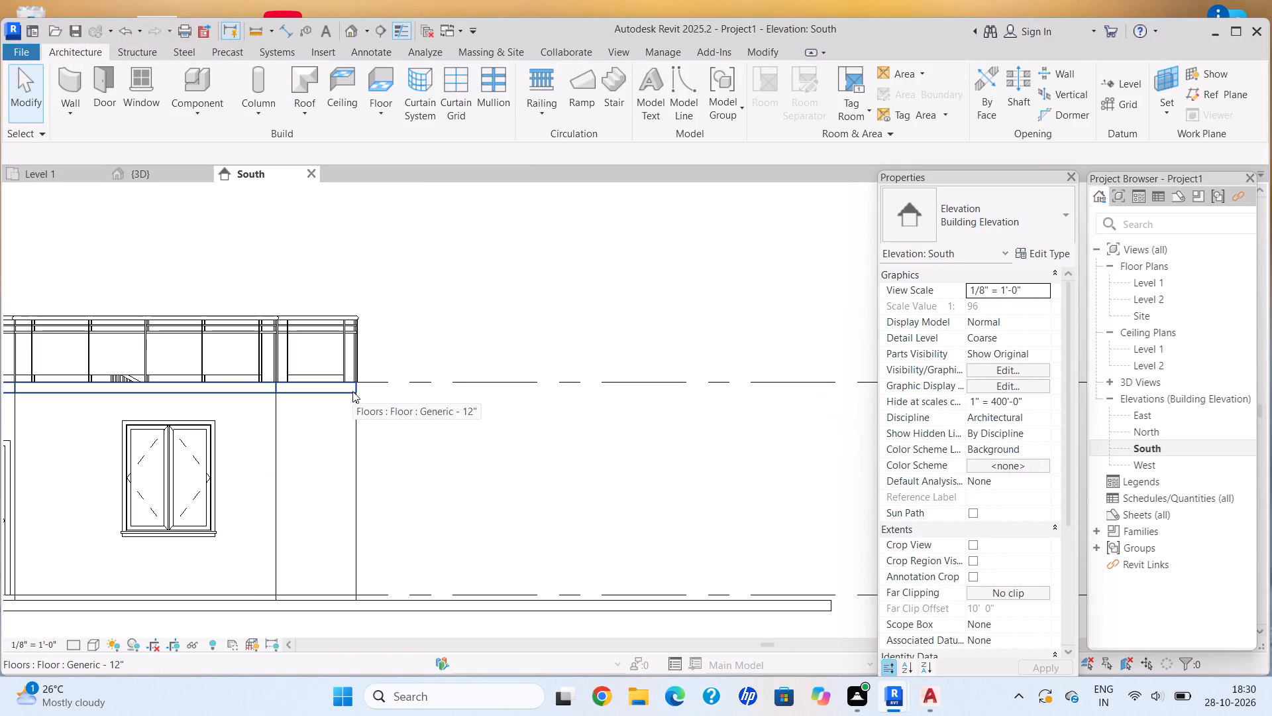
scroll(384, 389, down, 6)
middle_drag(354, 398, 325, 402)
middle_drag(463, 390, 313, 390)
scroll(660, 409, up, 5)
scroll(278, 392, down, 3)
middle_drag(262, 400, 462, 396)
middle_drag(183, 401, 268, 416)
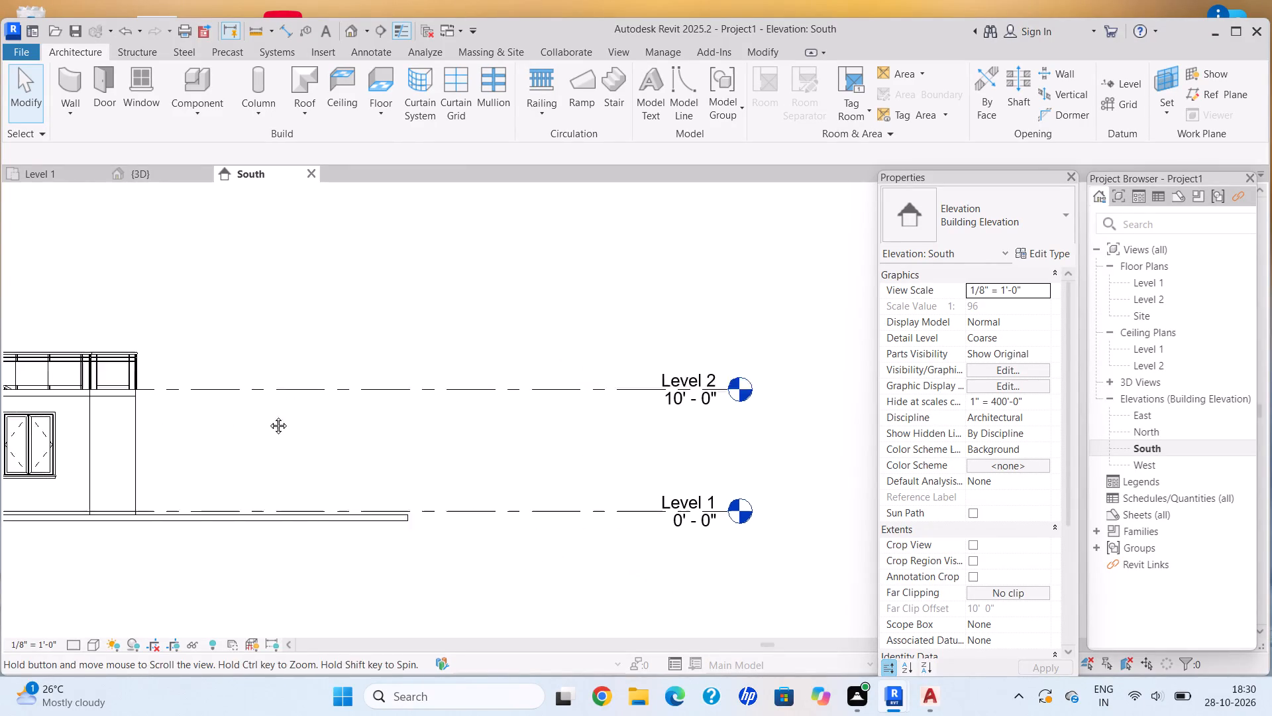
middle_drag(268, 416, 276, 416)
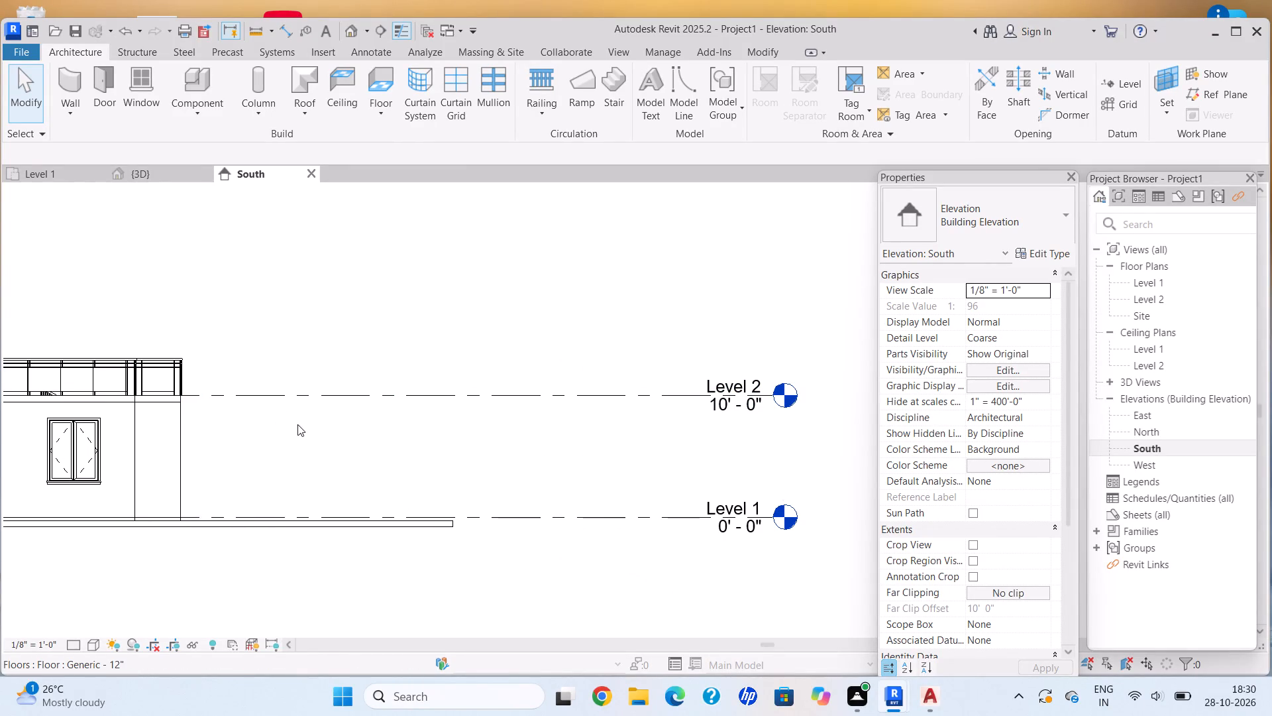
middle_click(293, 422)
scroll(147, 386, up, 4)
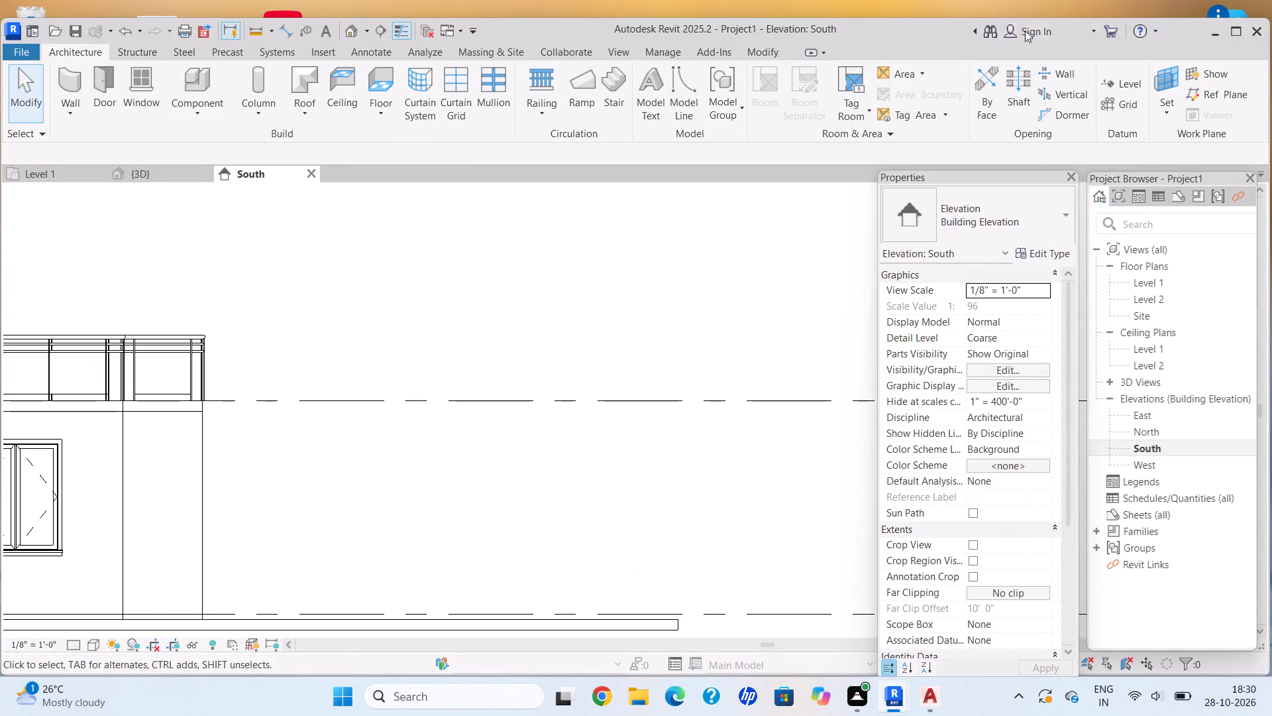
Draw a new level at 9' - 6" along the roof floor's underside, from the house corner to just short of the Level 2 head.
click(1116, 88)
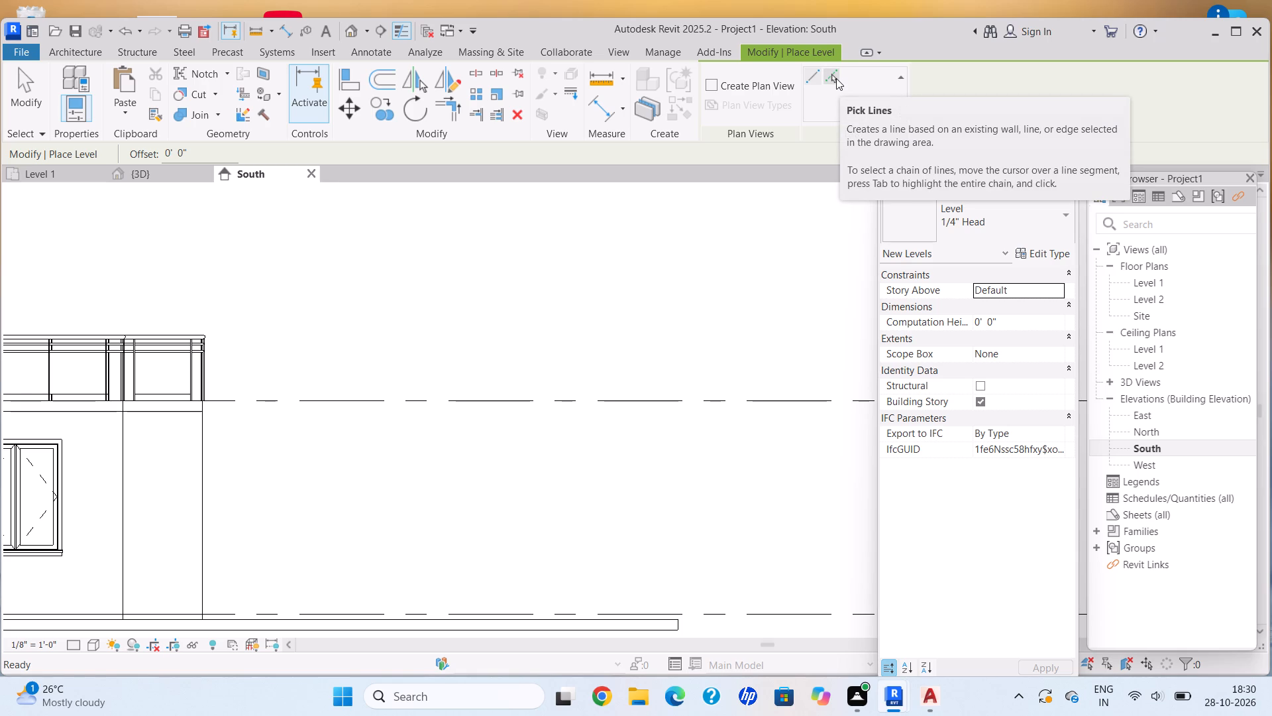
scroll(601, 235, down, 6)
middle_drag(599, 246, 576, 256)
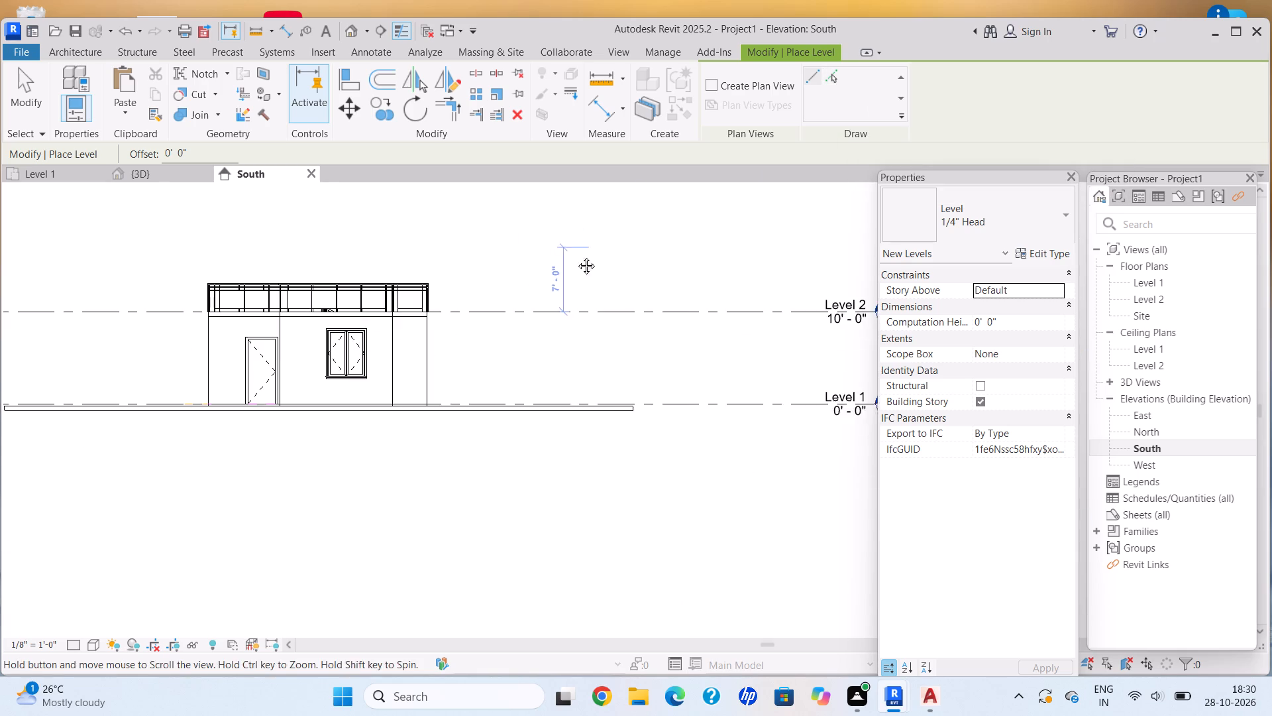
middle_drag(576, 256, 515, 280)
middle_drag(698, 320, 639, 331)
scroll(789, 373, up, 1)
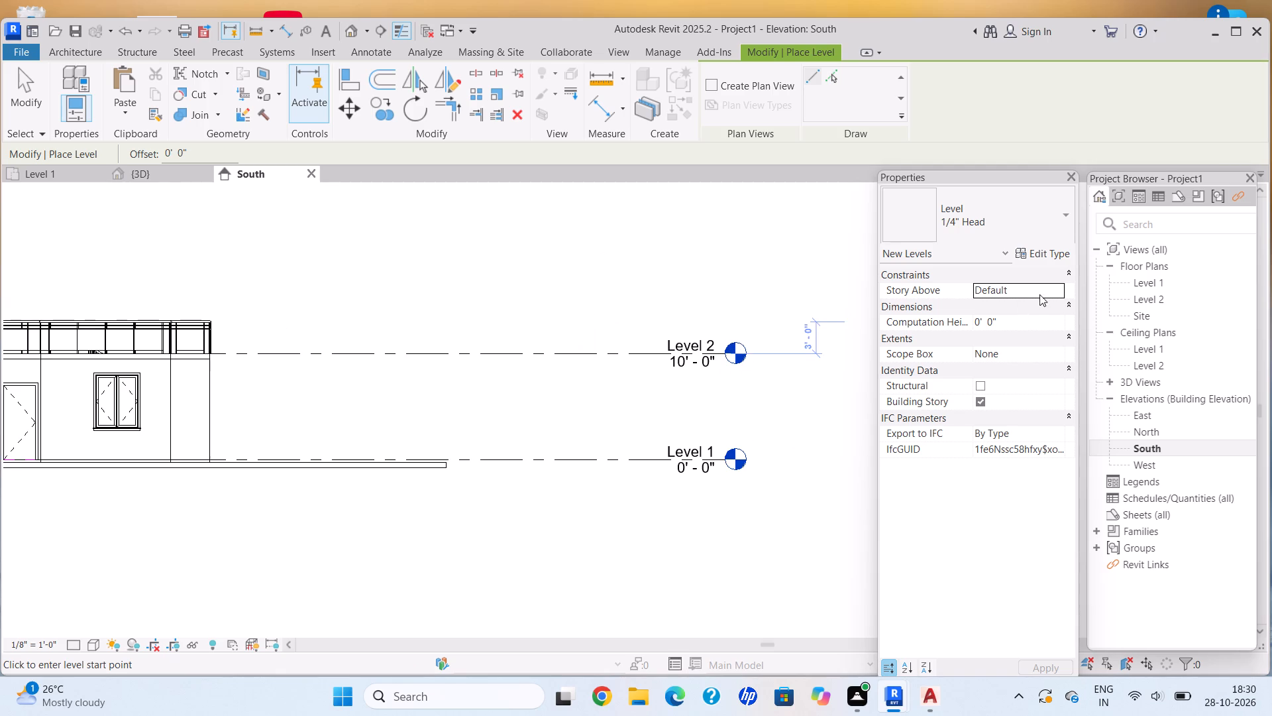
middle_drag(372, 335, 523, 305)
scroll(329, 337, up, 2)
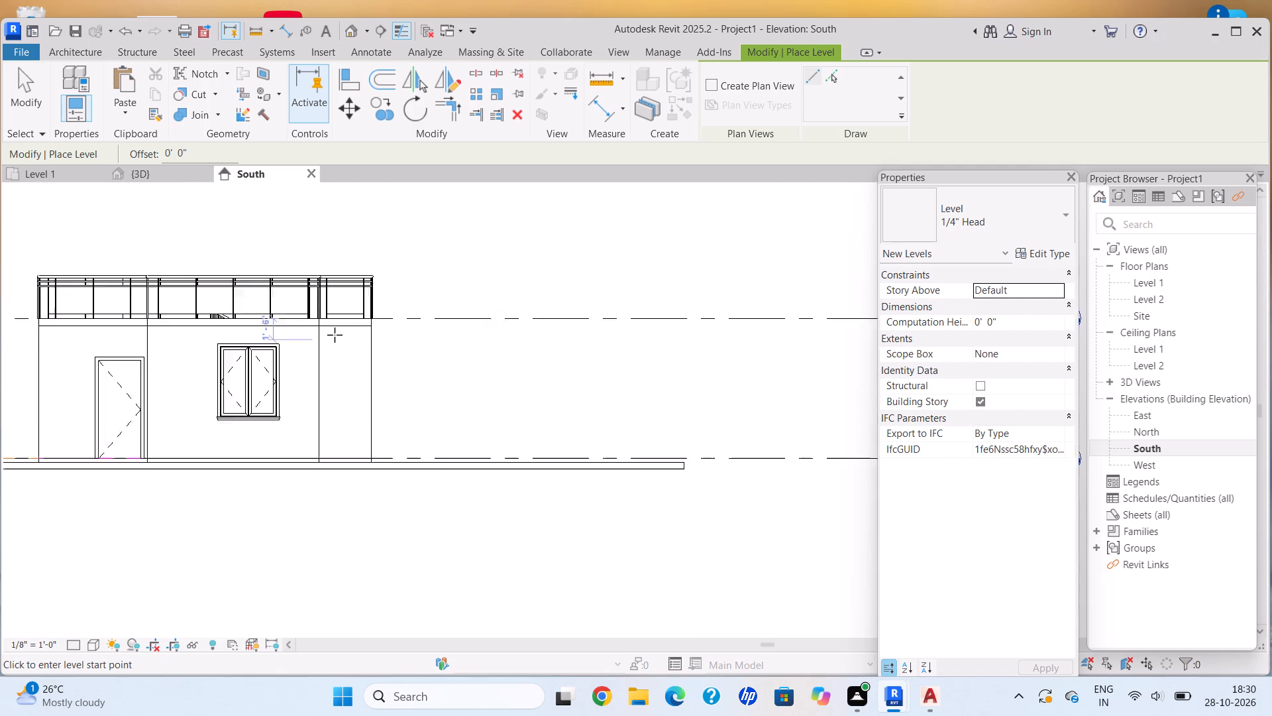
scroll(335, 335, up, 6)
scroll(448, 354, down, 2)
middle_drag(477, 362, 502, 367)
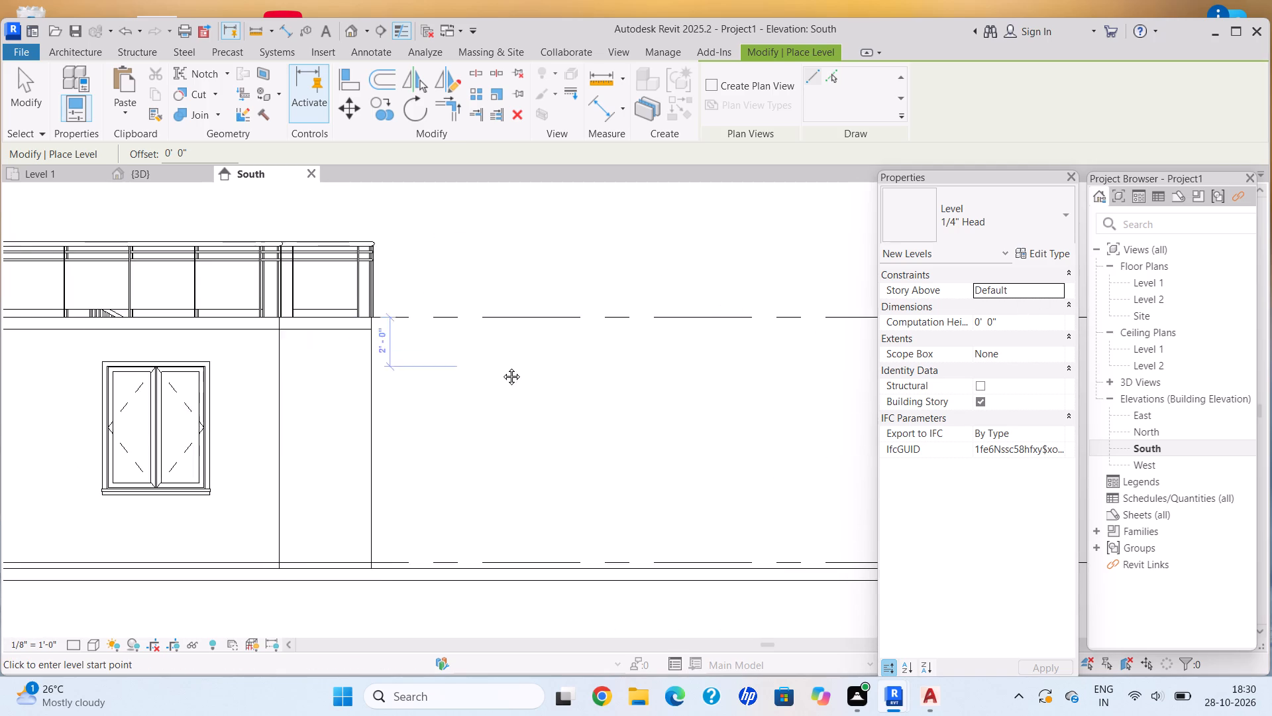
middle_drag(502, 367, 513, 368)
scroll(604, 353, down, 2)
middle_drag(605, 353, 627, 363)
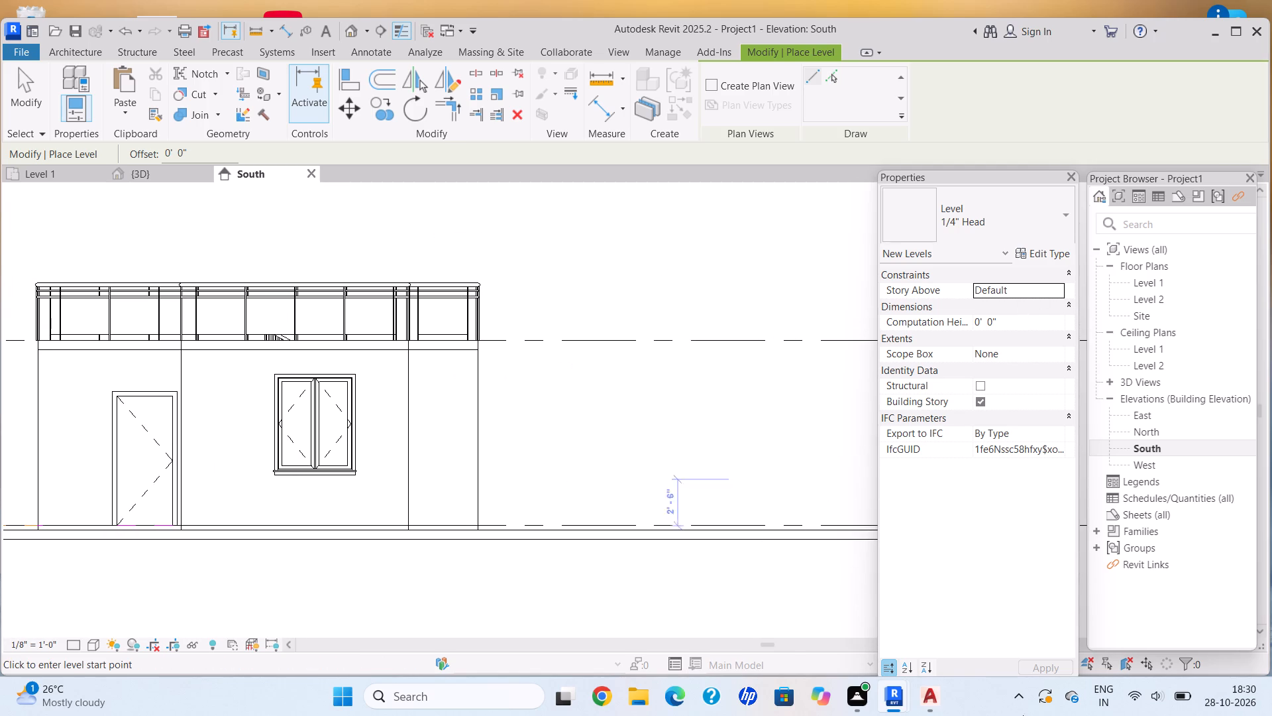
middle_drag(234, 354, 125, 383)
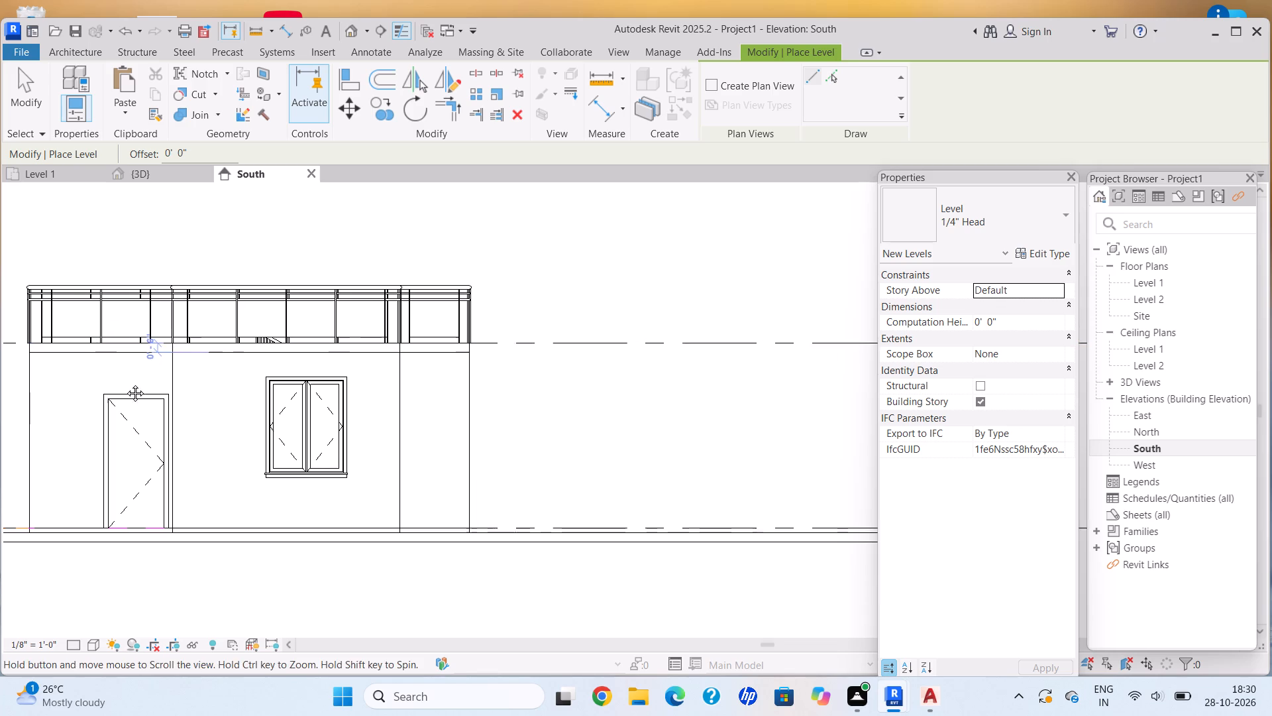
middle_drag(125, 383, 76, 397)
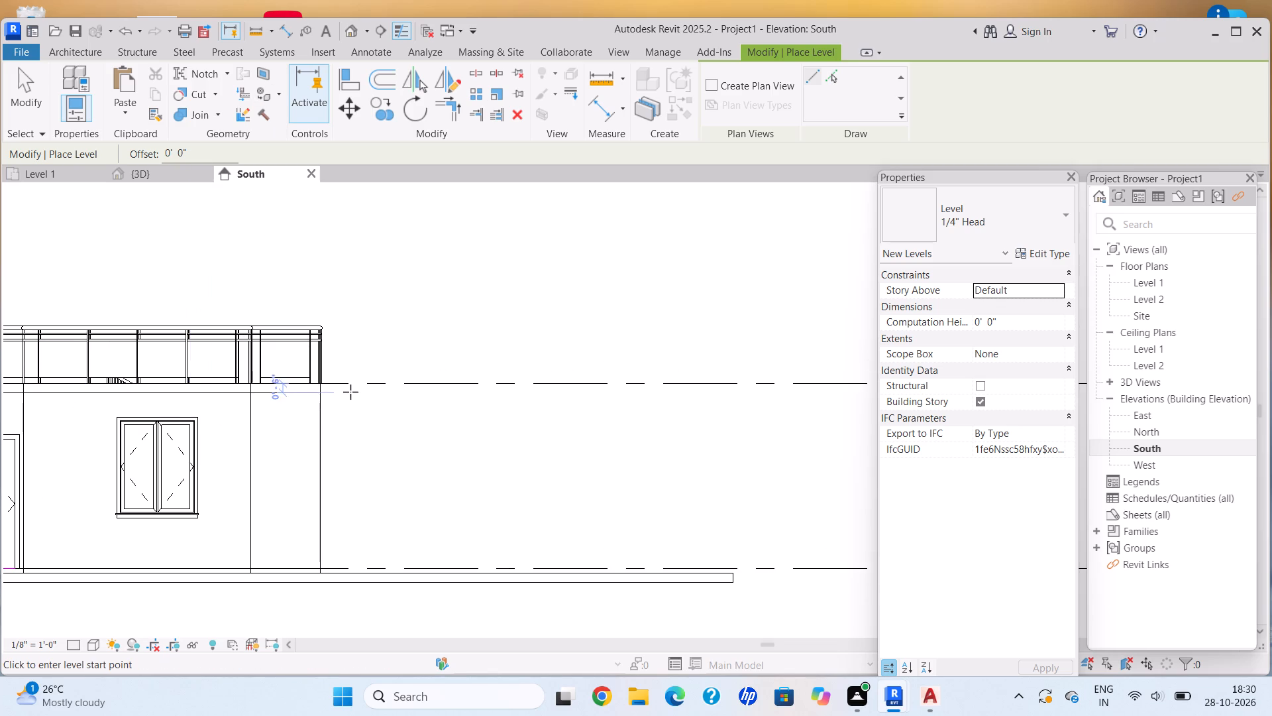
middle_drag(350, 392, 302, 342)
scroll(302, 342, up, 3)
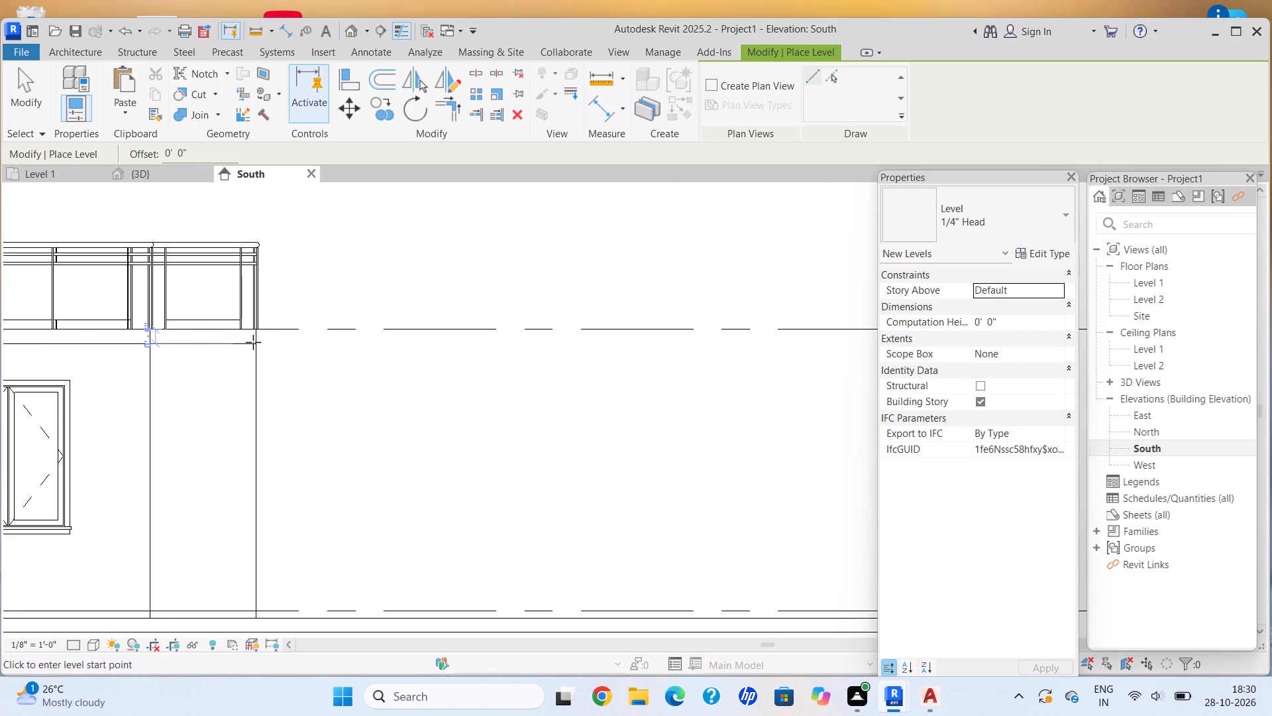
click(811, 74)
scroll(260, 339, up, 2)
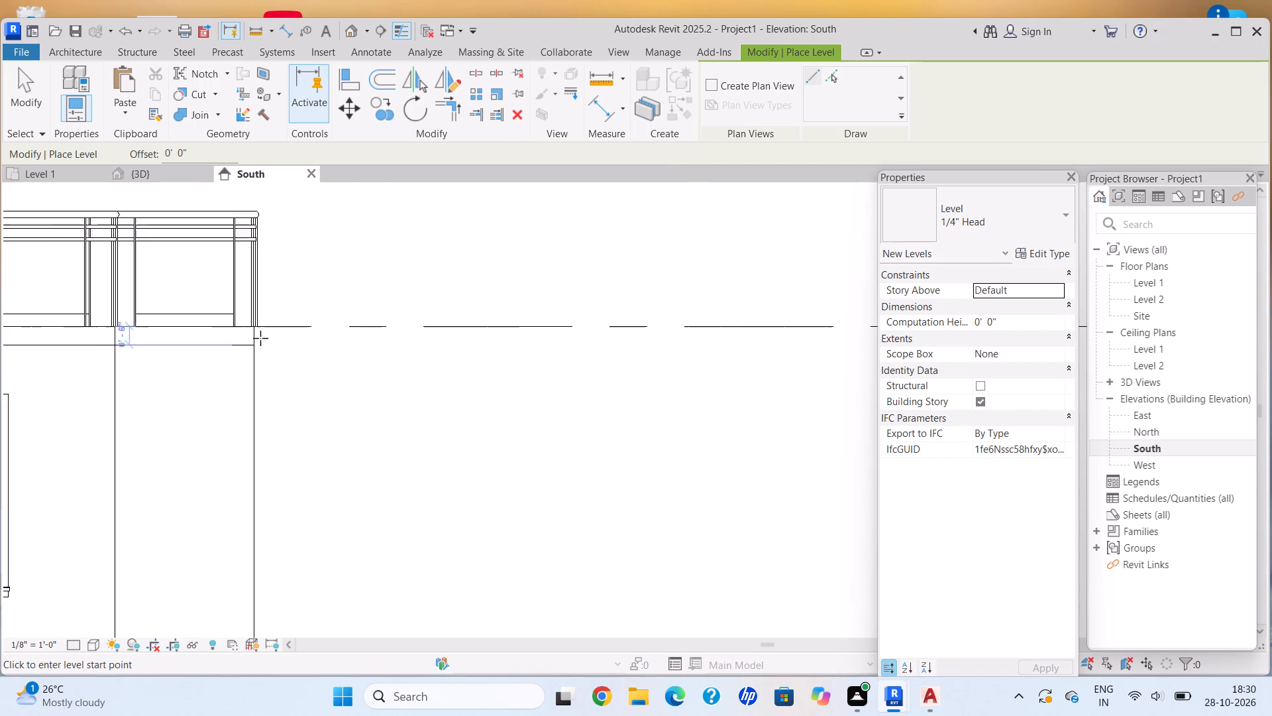
scroll(260, 338, up, 1)
click(254, 346)
scroll(395, 372, down, 2)
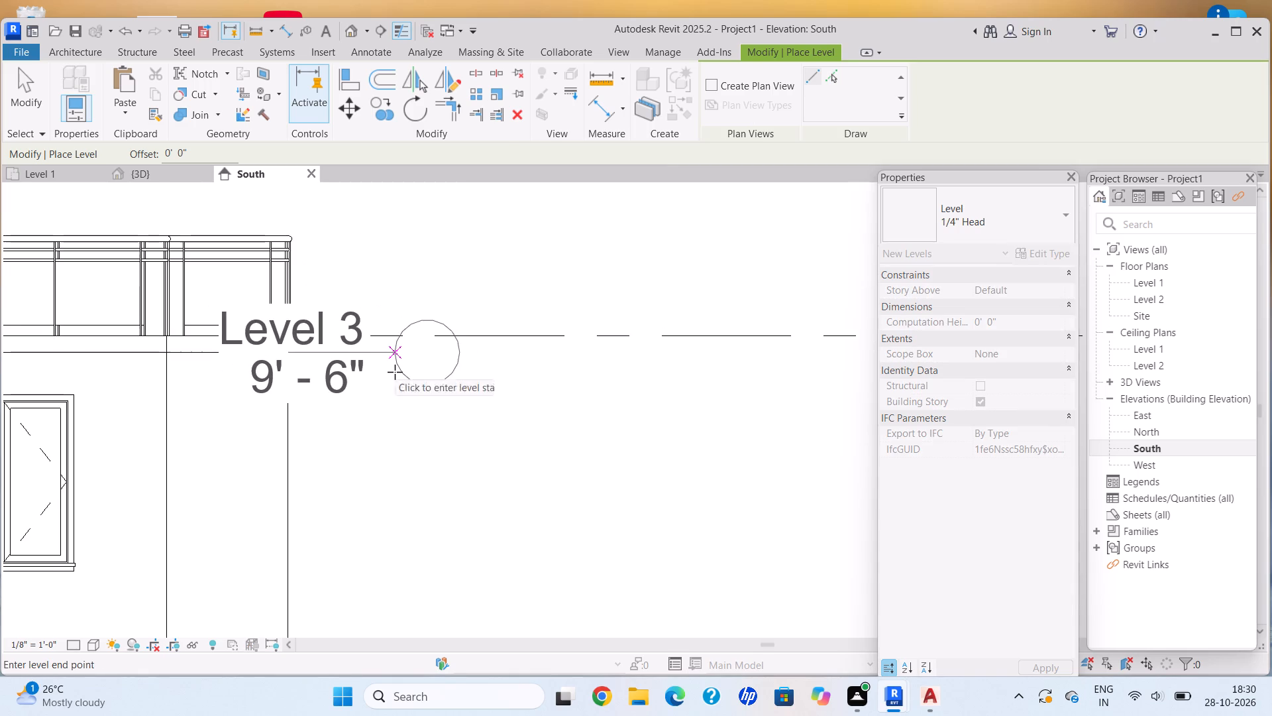
middle_drag(393, 372, 372, 363)
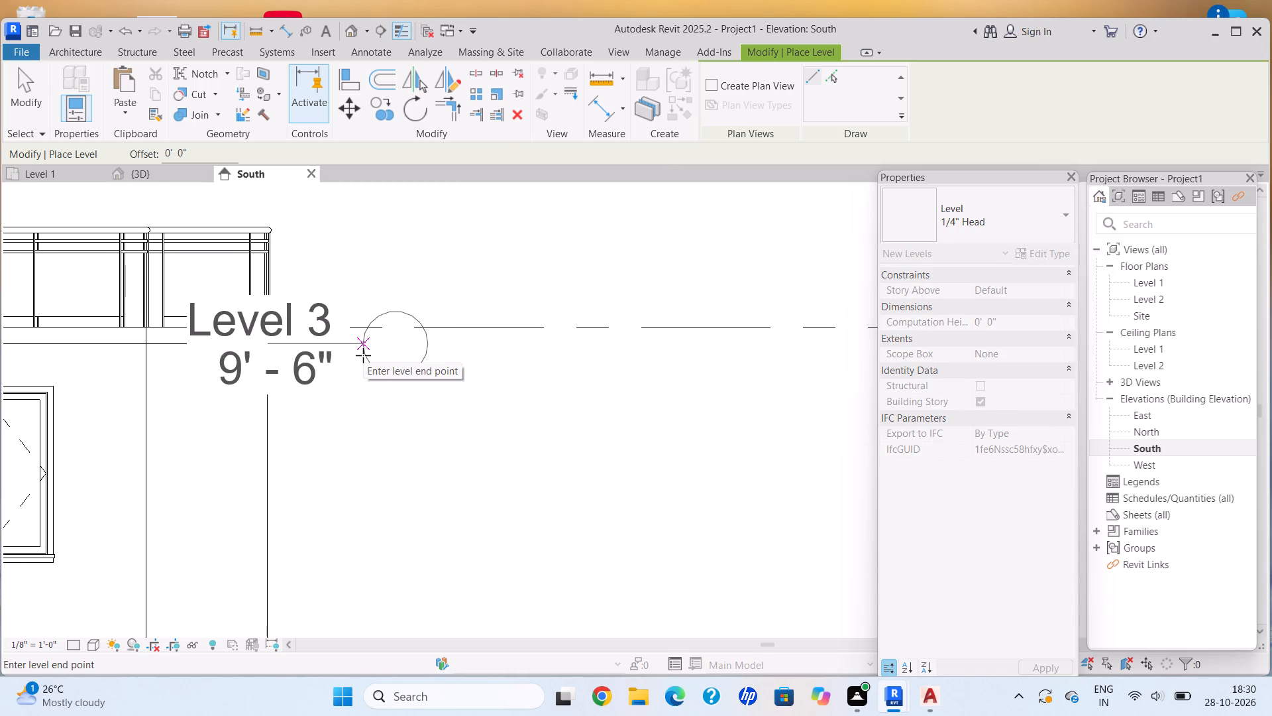
scroll(363, 355, down, 2)
middle_drag(364, 355, 117, 329)
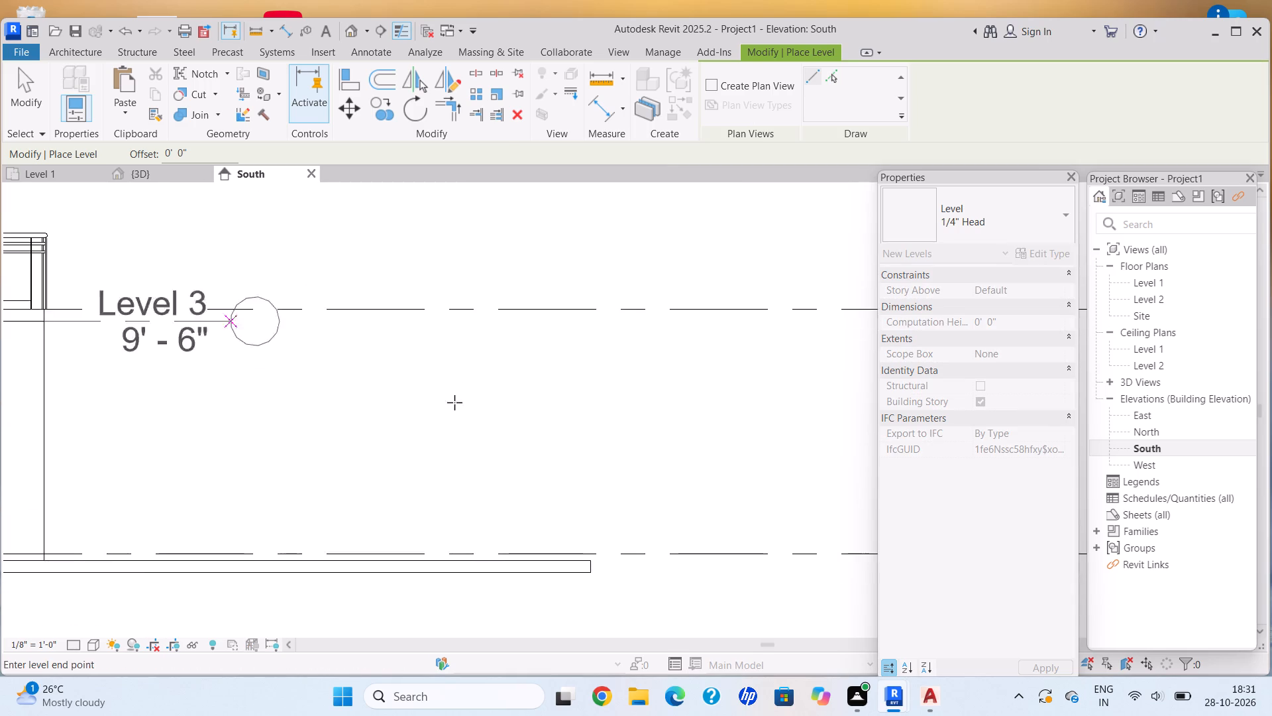
scroll(538, 419, down, 3)
middle_drag(522, 419, 104, 357)
scroll(106, 357, down, 2)
click(337, 386)
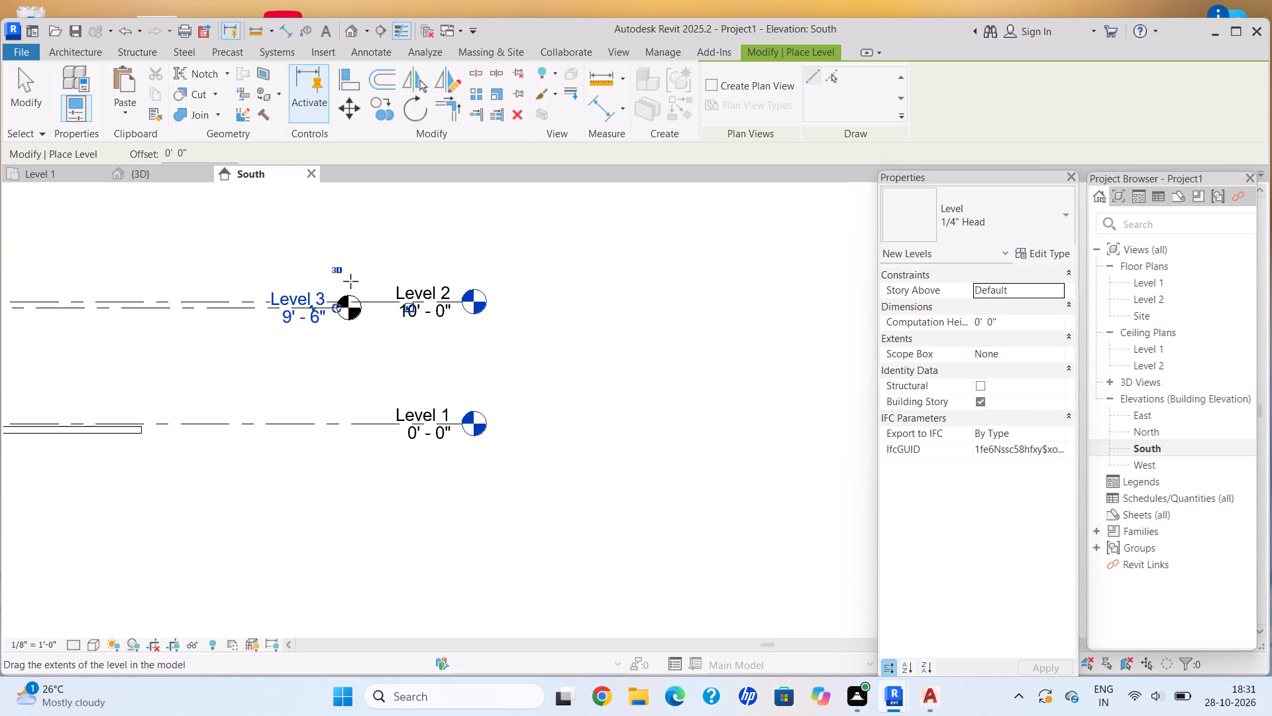
Switch to the 3D view and examine the roof floor edge below the glass railing and the house on its site.
click(142, 170)
middle_drag(333, 382, 291, 319)
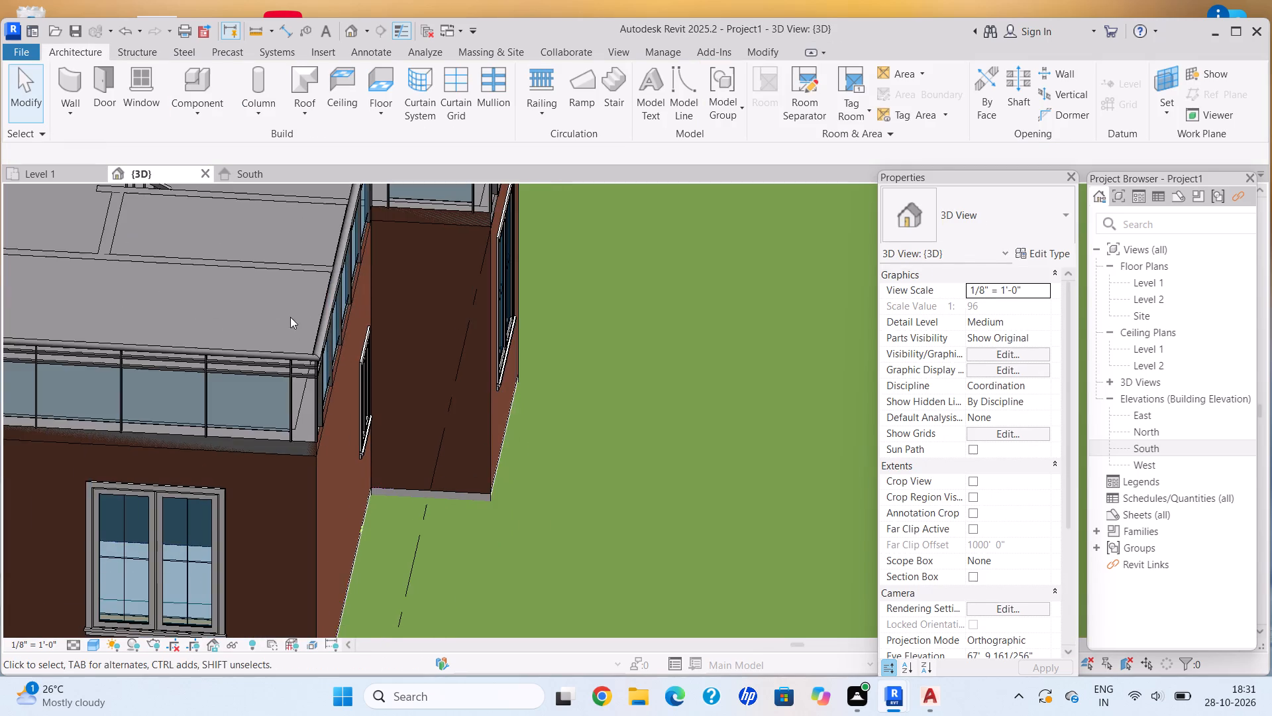
scroll(298, 458, up, 4)
scroll(293, 455, down, 6)
middle_drag(282, 436, 380, 471)
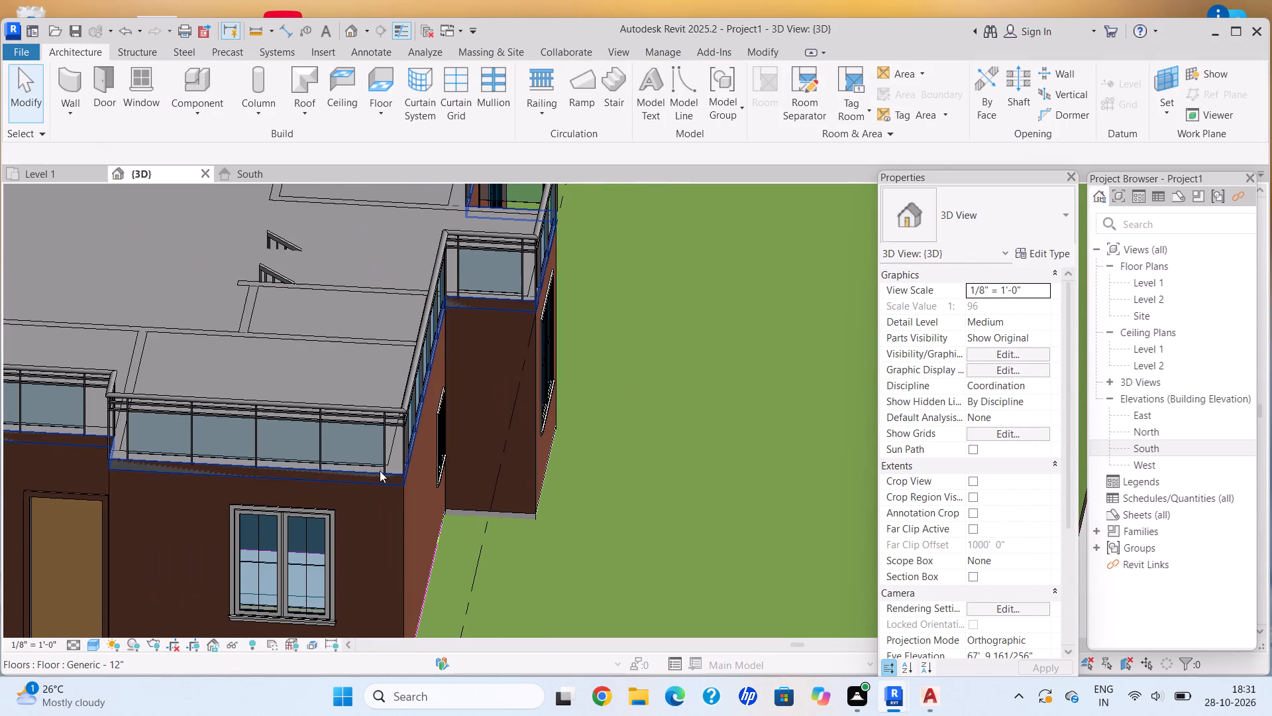
scroll(224, 467, up, 5)
scroll(467, 489, down, 7)
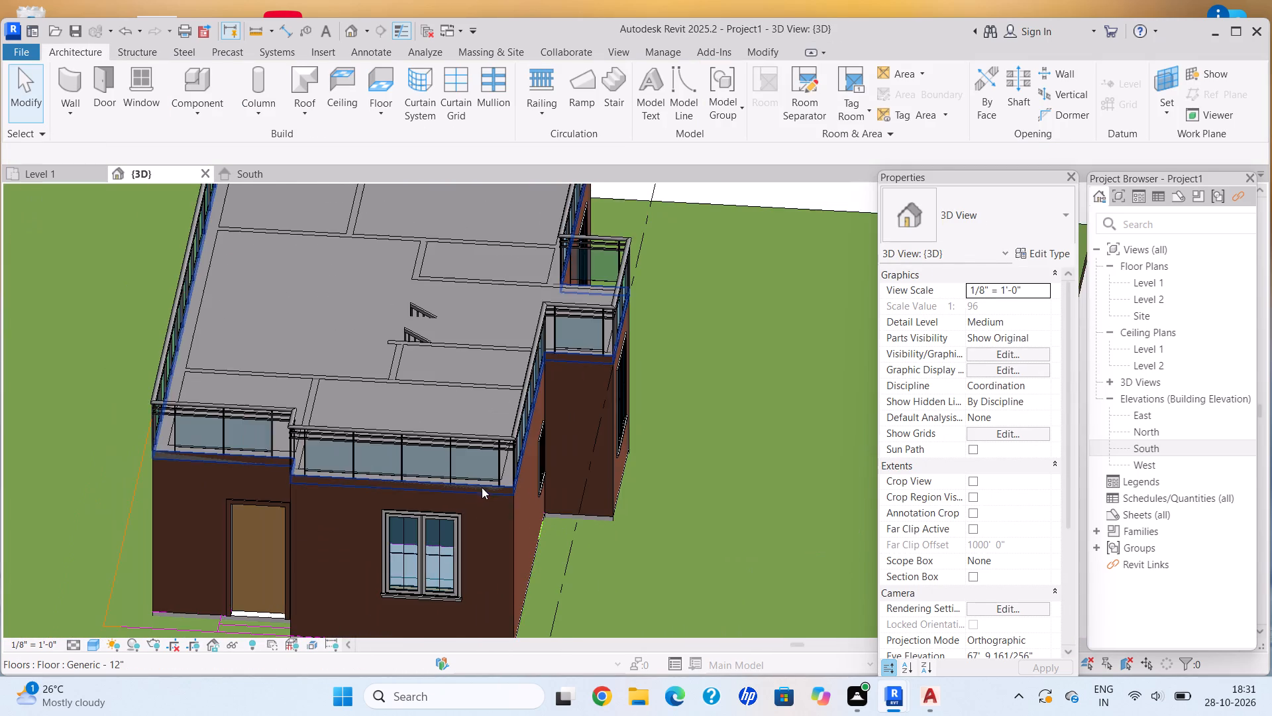
scroll(178, 504, up, 8)
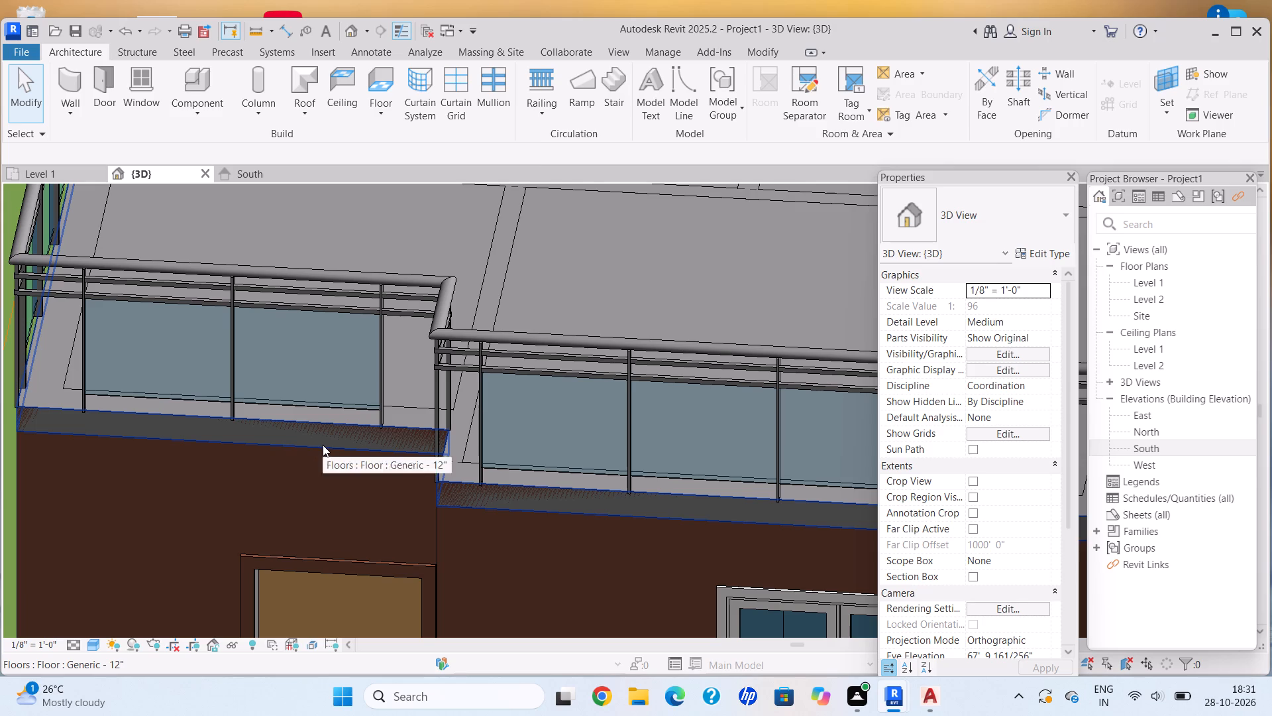
click(323, 445)
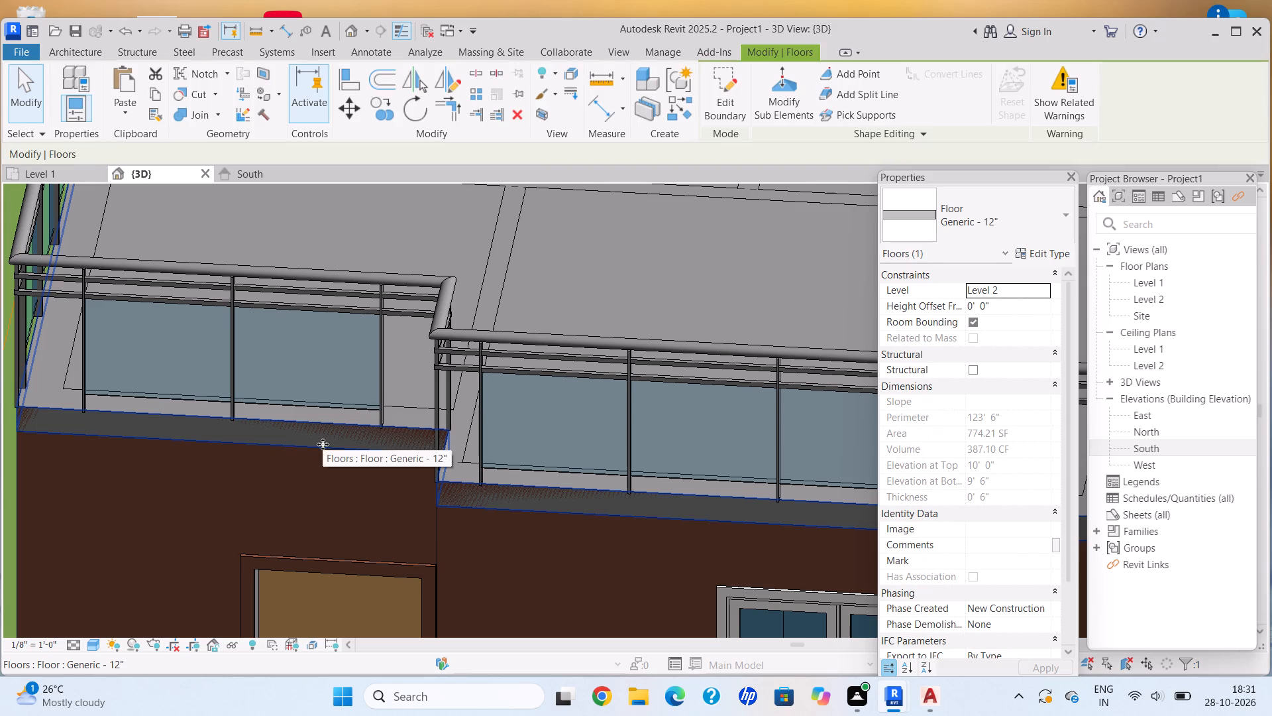
scroll(337, 406, down, 7)
middle_drag(317, 407, 162, 369)
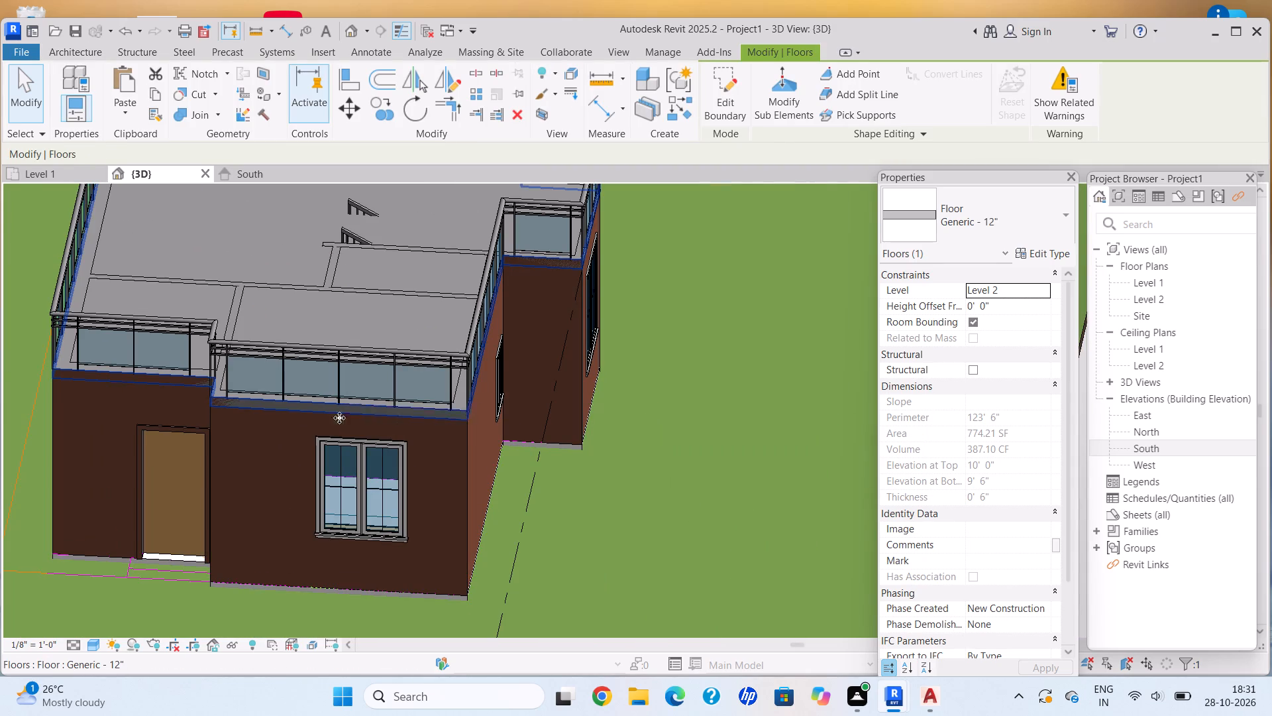
key(Escape)
scroll(501, 532, down, 4)
shift+middle_drag(496, 526, 437, 375)
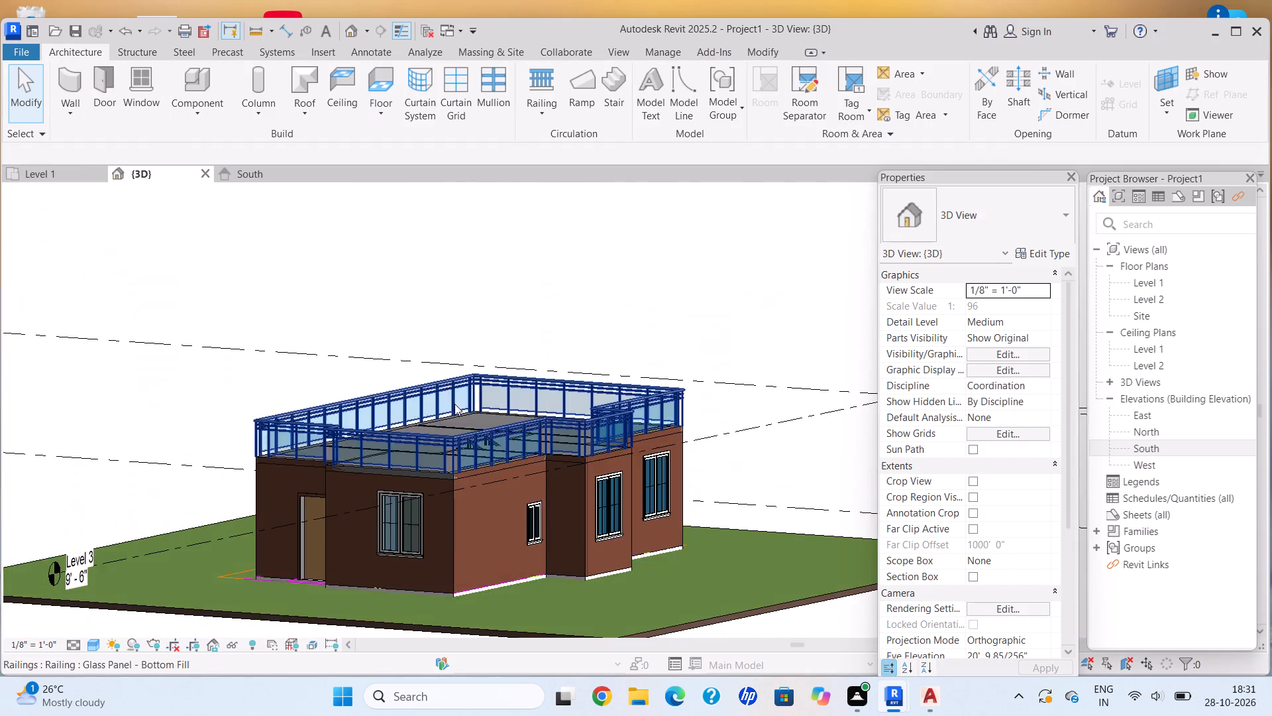
scroll(484, 438, down, 4)
shift+middle_drag(486, 444, 570, 519)
shift+middle_drag(573, 517, 492, 511)
shift+middle_drag(492, 511, 470, 509)
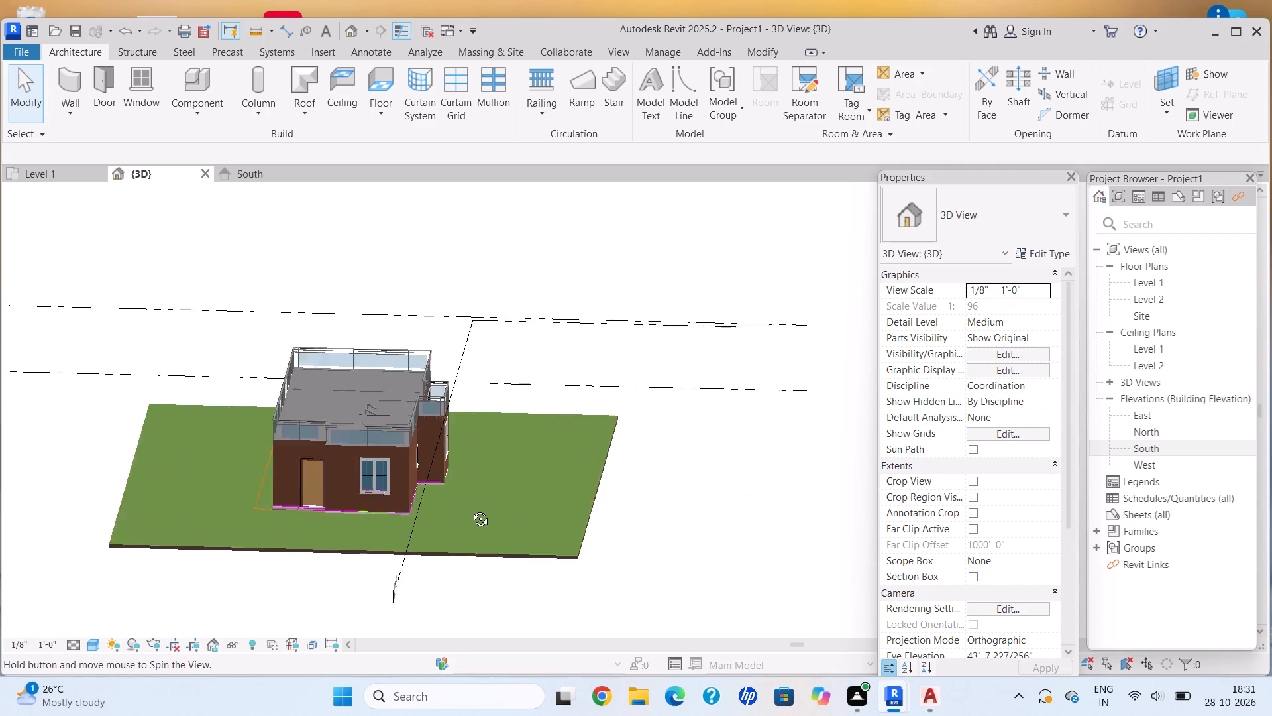
shift+middle_drag(470, 509, 463, 507)
Start an in-place model in the Generic Models category, named Generic Models 1.
click(200, 111)
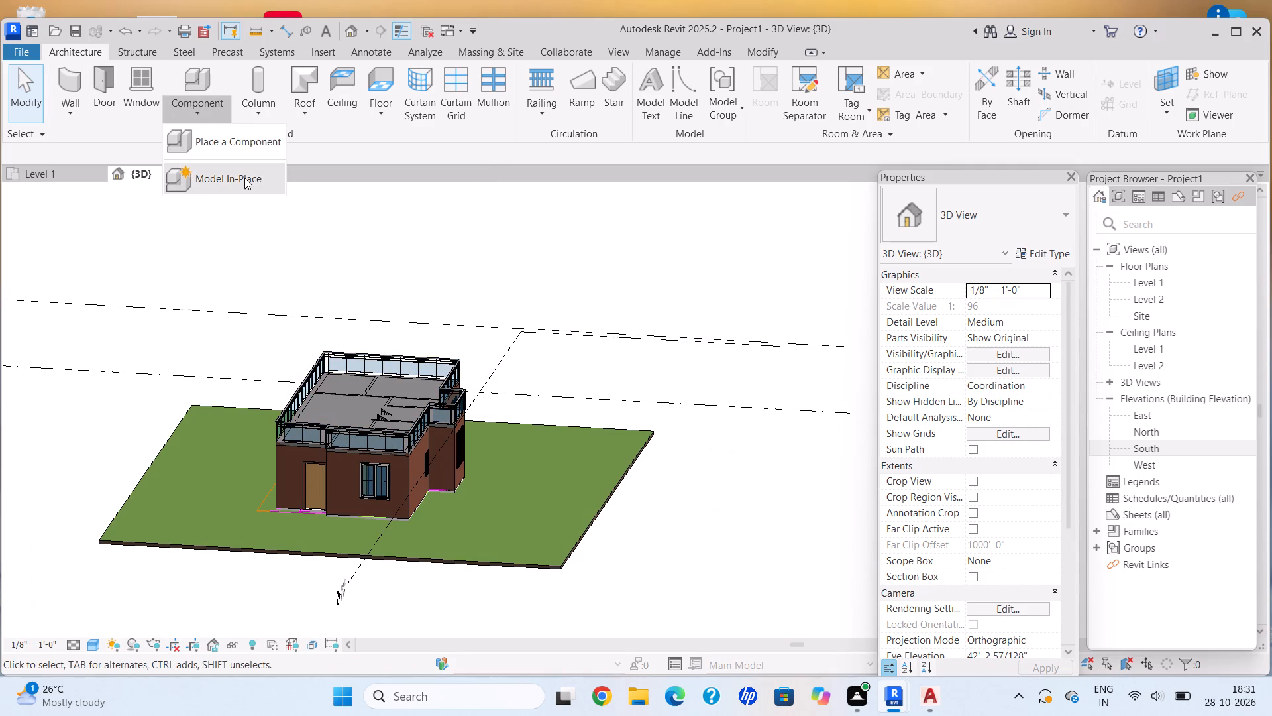
click(244, 177)
scroll(560, 320, down, 6)
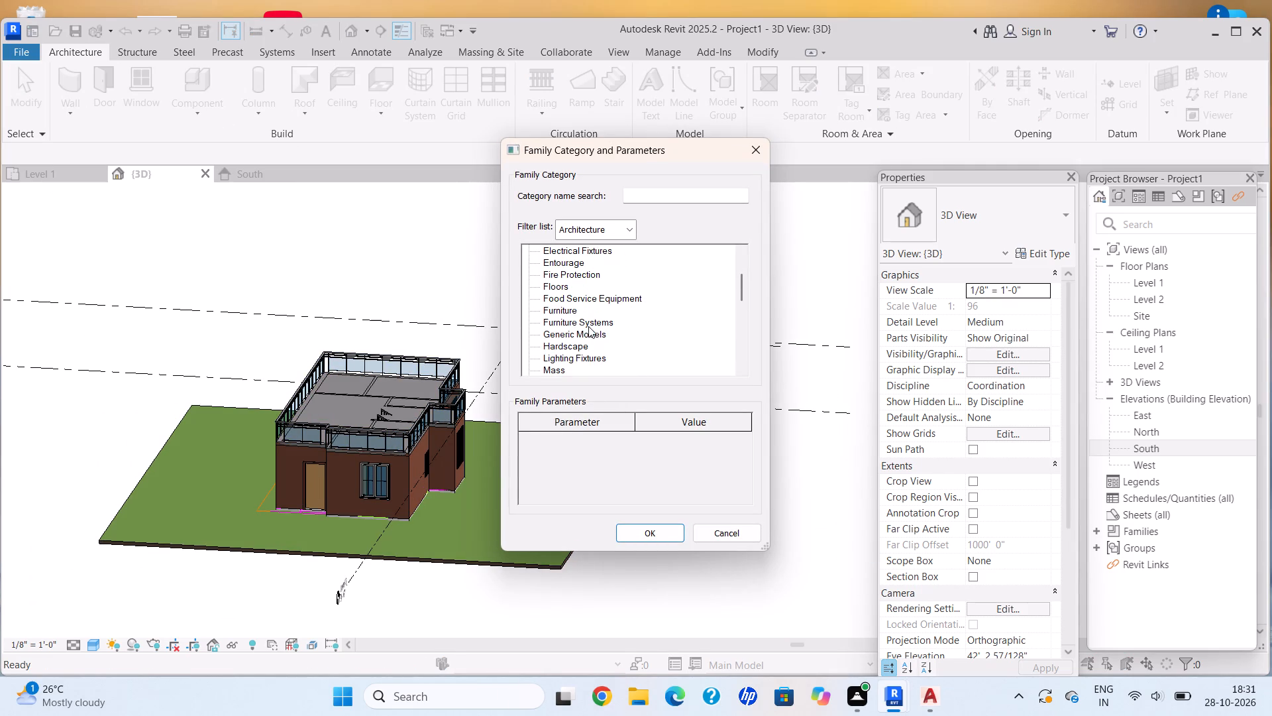
click(596, 331)
click(671, 534)
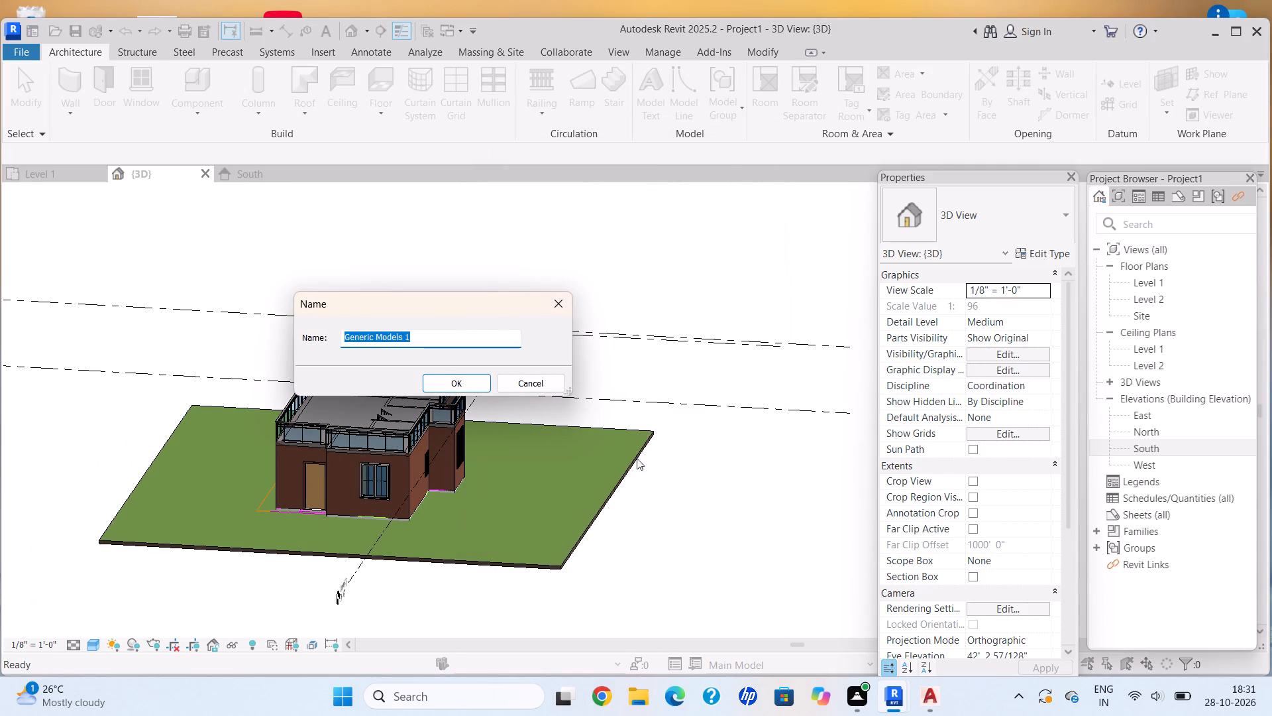
click(447, 383)
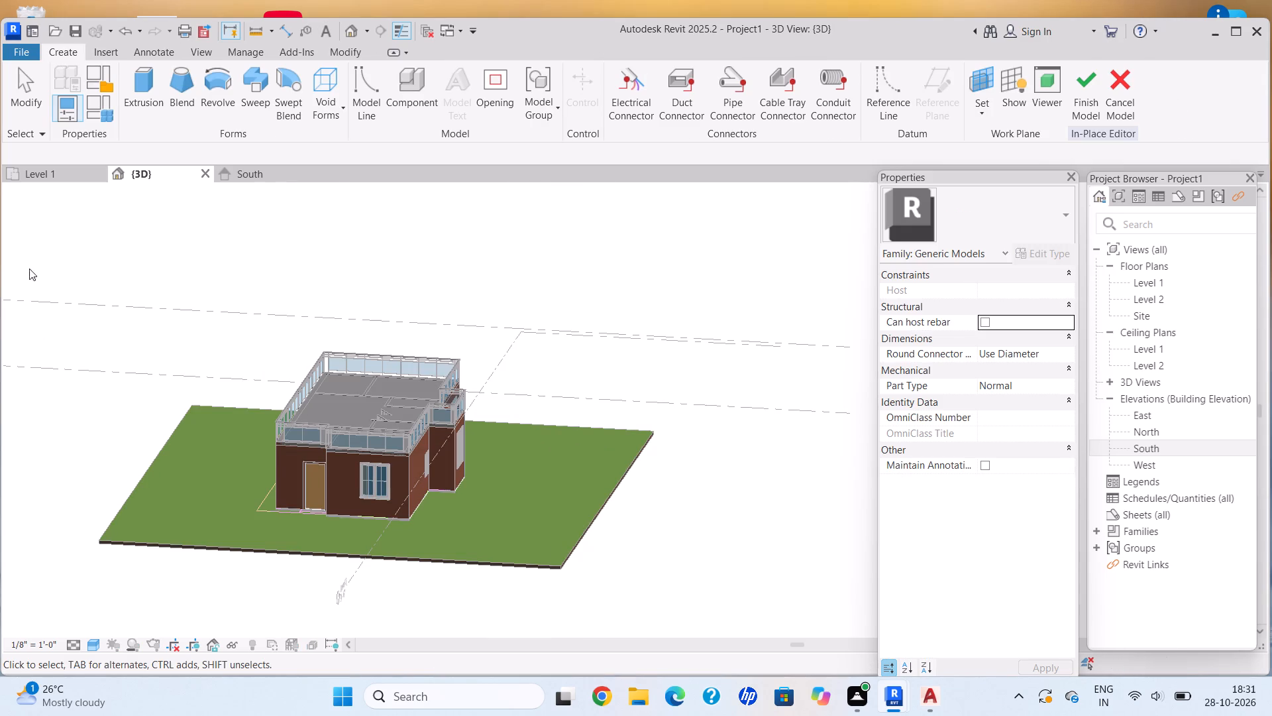
Begin an extrusion and set its work plane to the toposolid's top face.
click(150, 89)
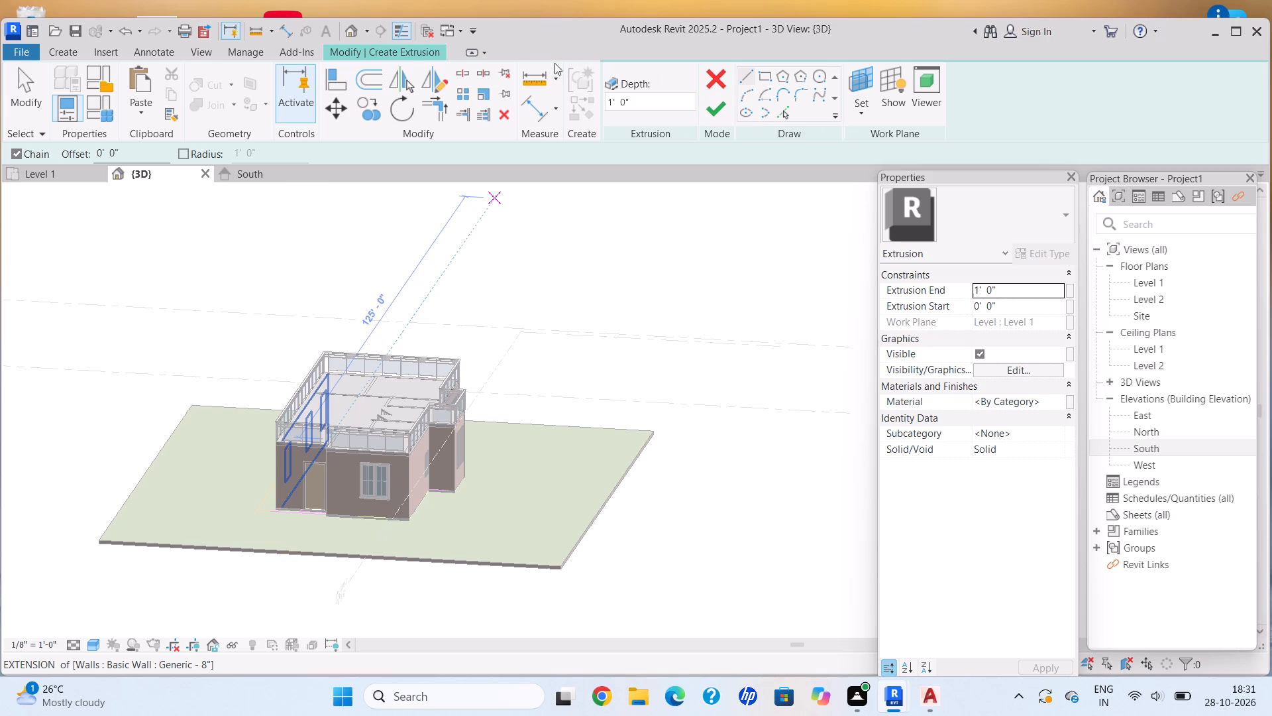
middle_drag(510, 535, 490, 497)
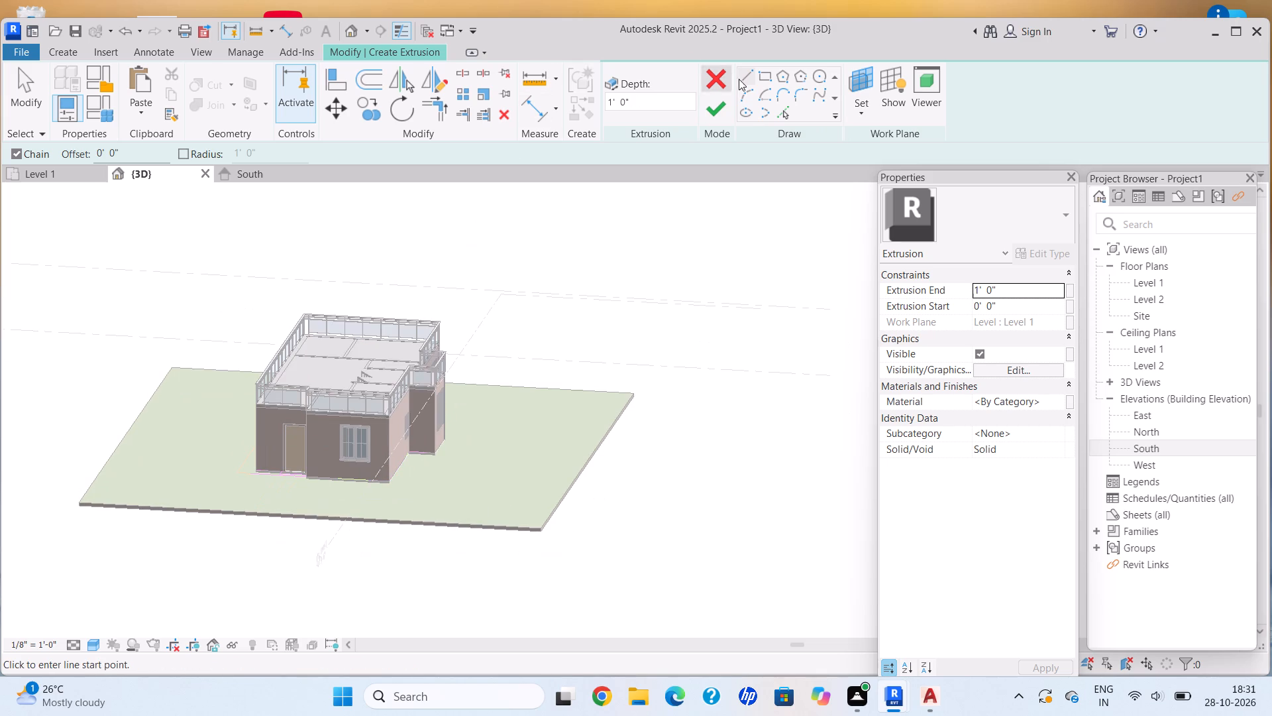
click(62, 53)
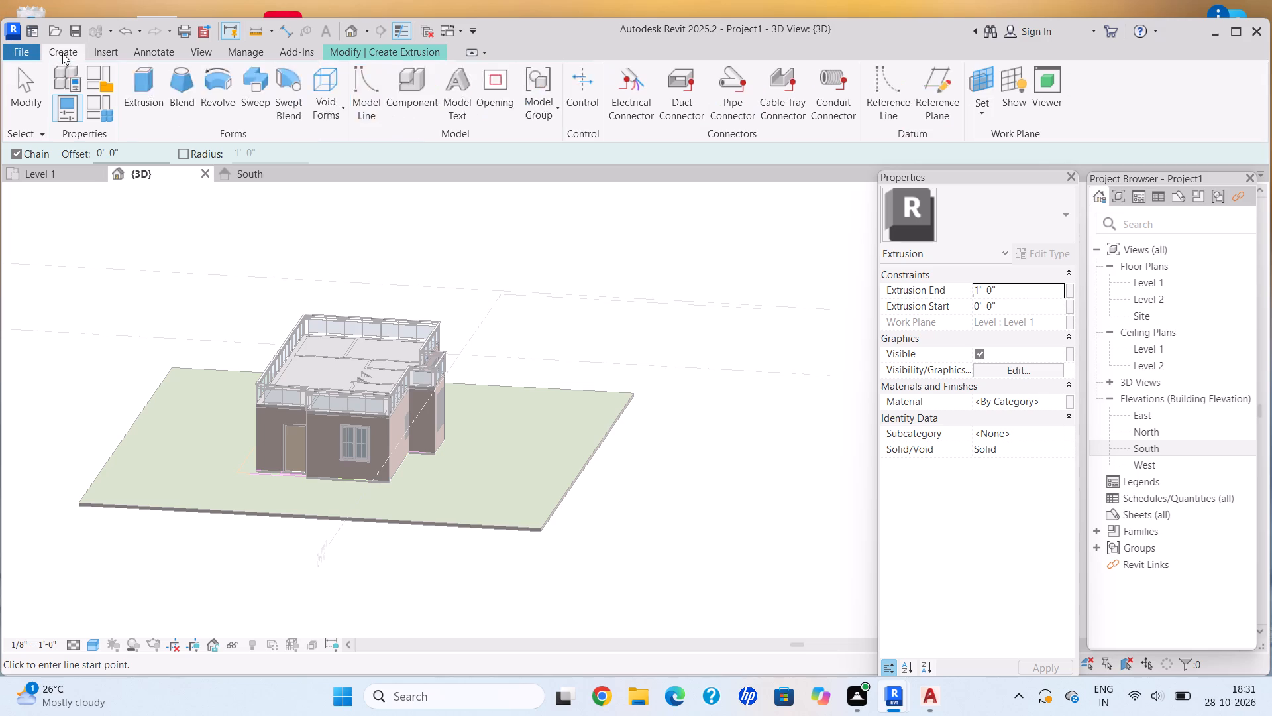
click(152, 94)
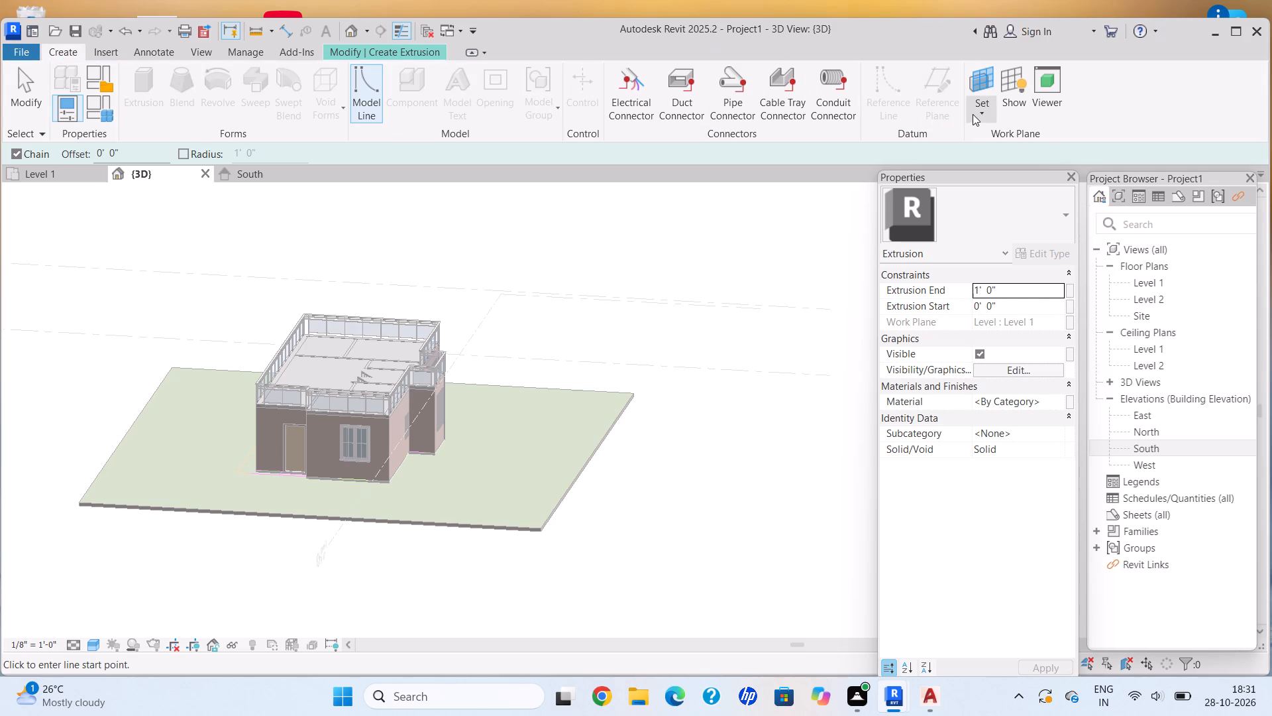
click(973, 114)
click(996, 172)
middle_drag(466, 503, 293, 434)
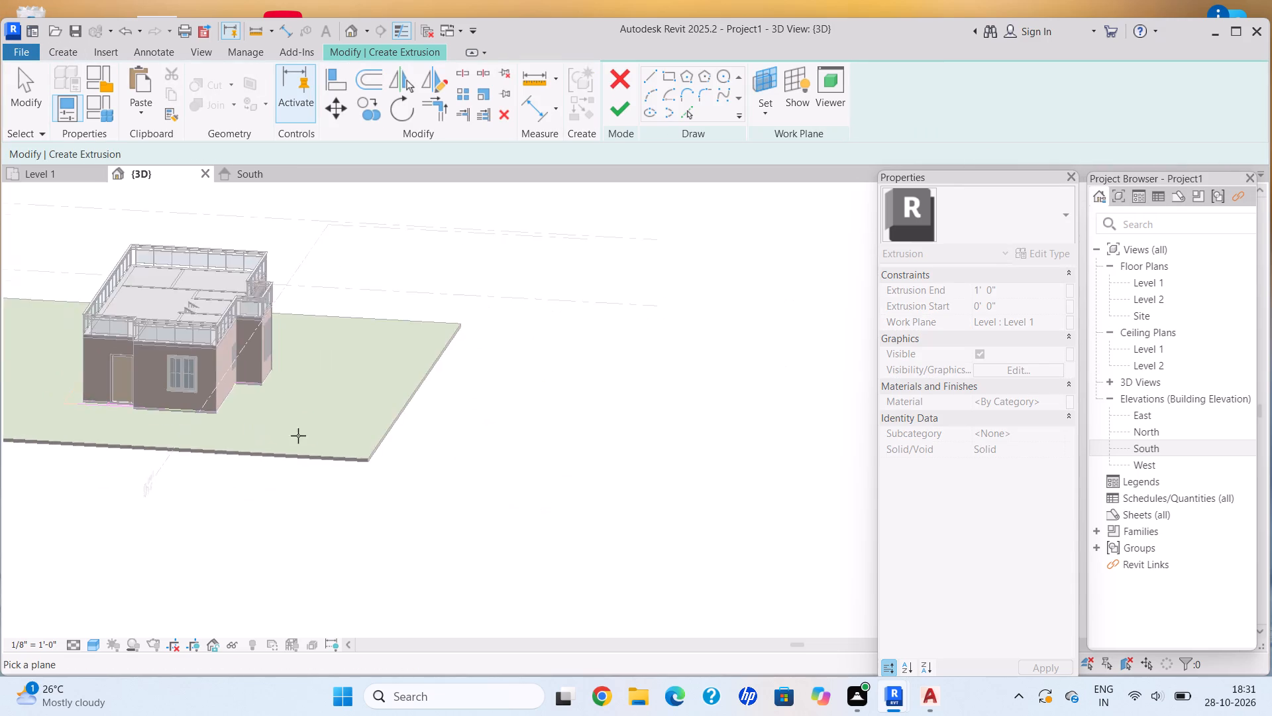
scroll(383, 463, up, 16)
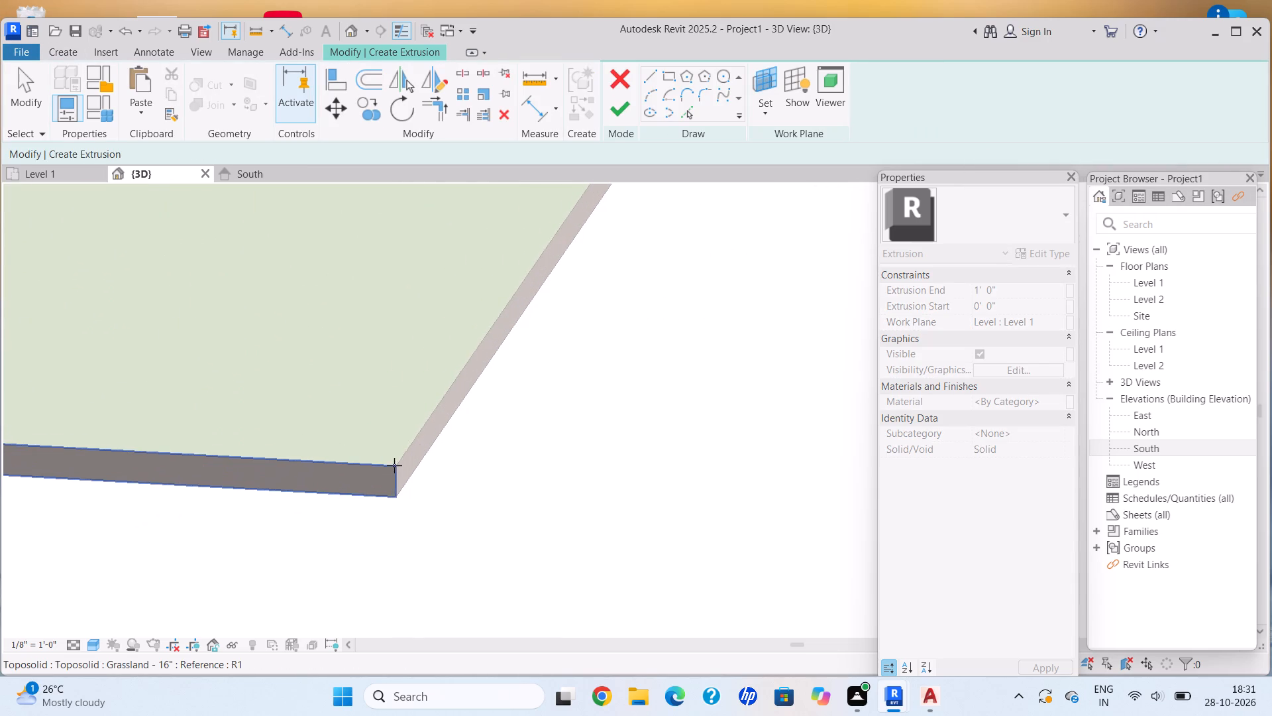
click(391, 463)
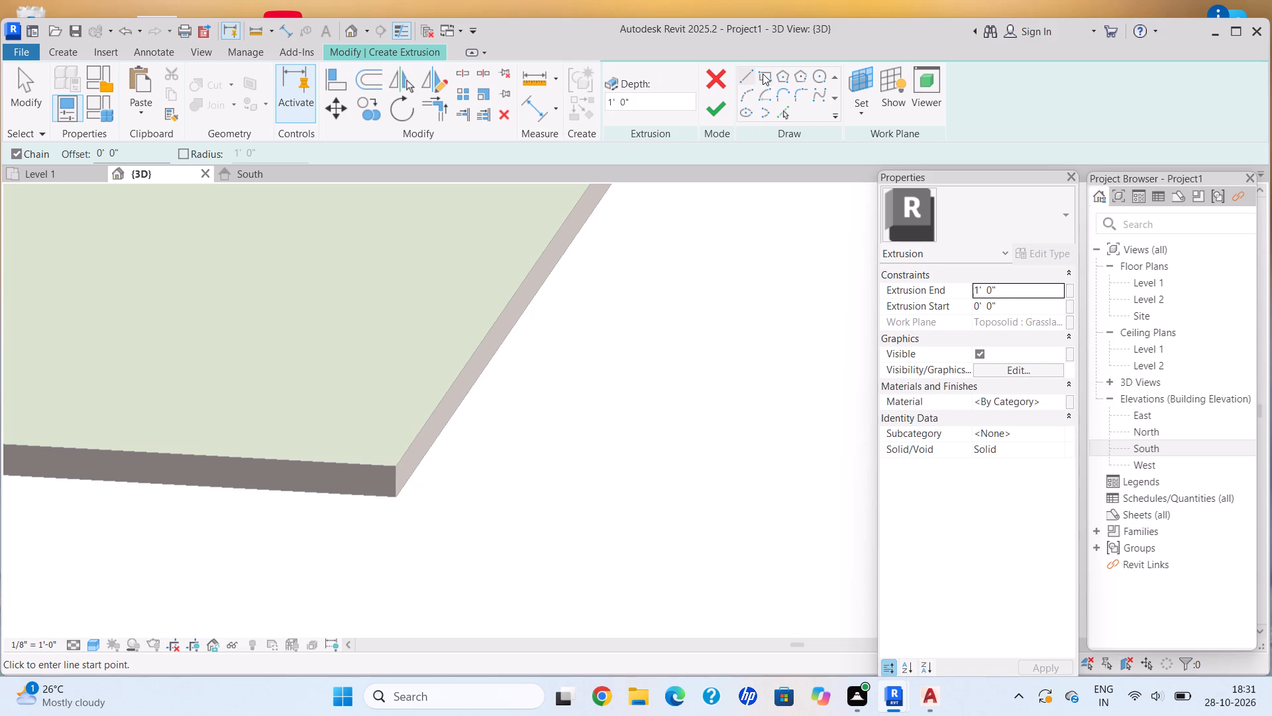
Sketch a rectangle about 70' long from the toposolid's front corner to its back edge beside the house, and extrude it 1' 0".
click(763, 74)
middle_drag(425, 376, 471, 461)
scroll(432, 566, up, 6)
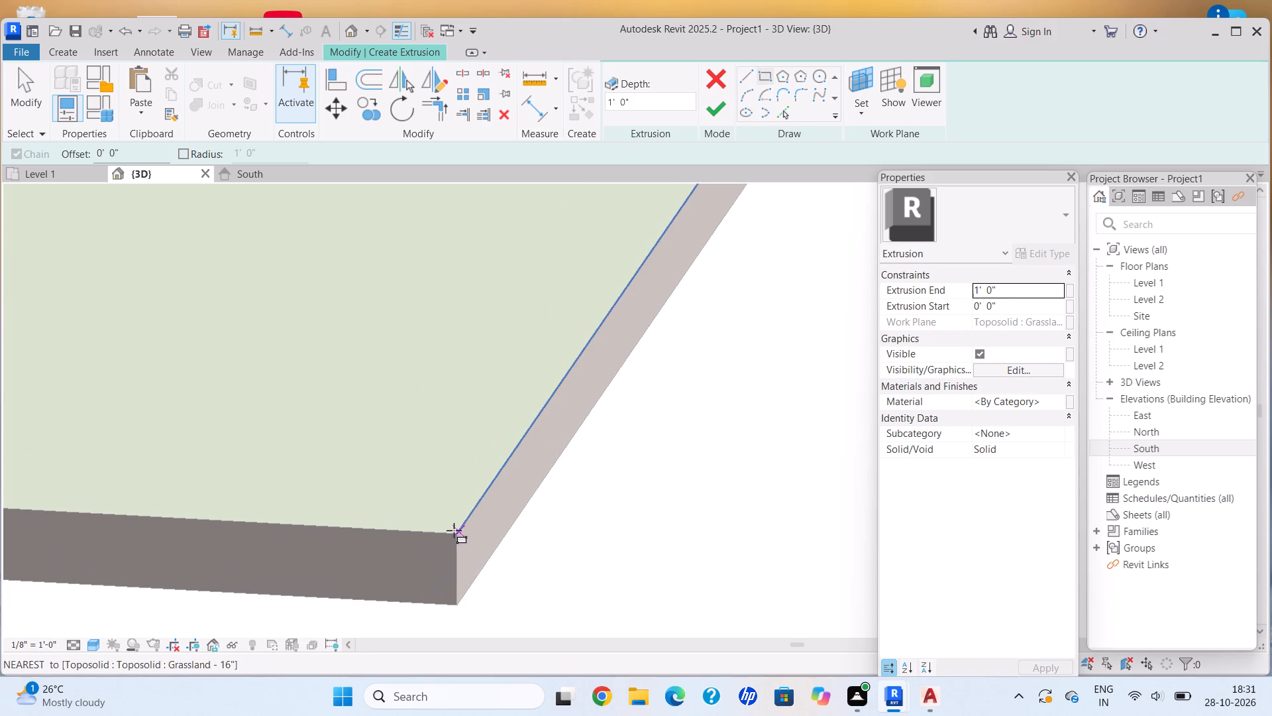
click(452, 534)
scroll(339, 357, down, 7)
middle_drag(333, 351, 410, 569)
scroll(333, 389, down, 12)
middle_drag(333, 389, 291, 569)
middle_drag(333, 333, 333, 351)
scroll(333, 351, up, 6)
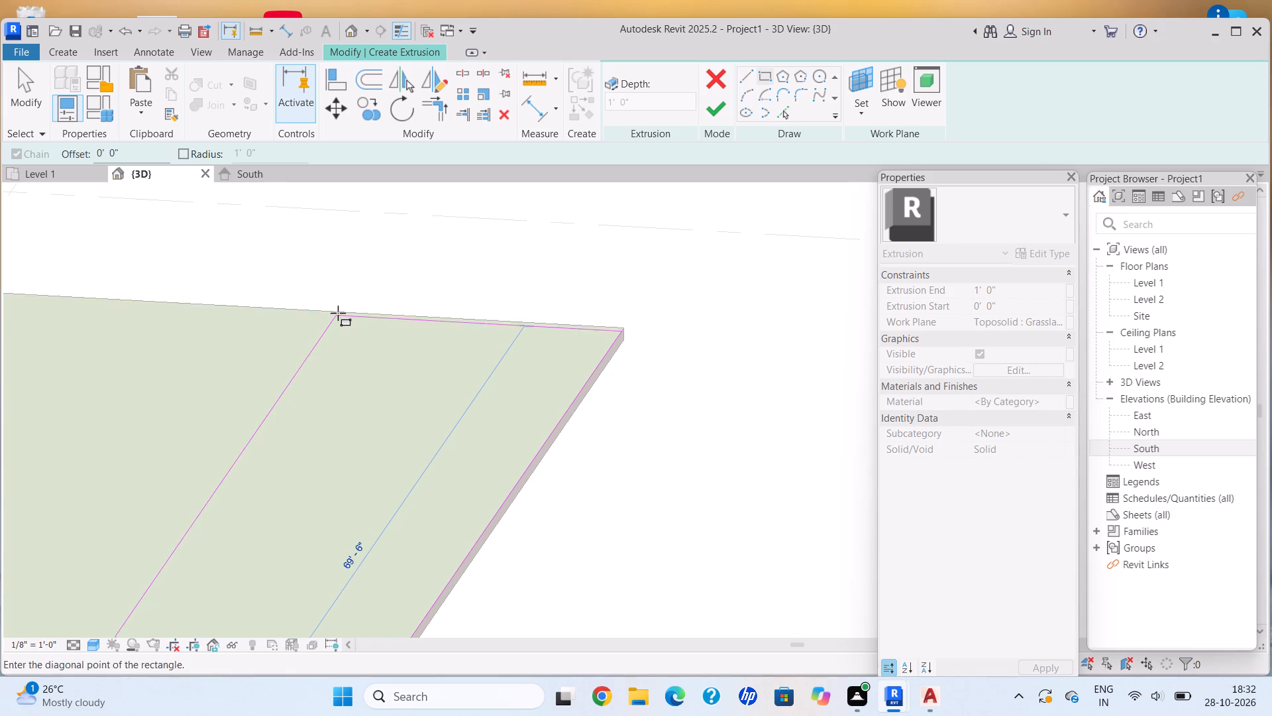
click(330, 312)
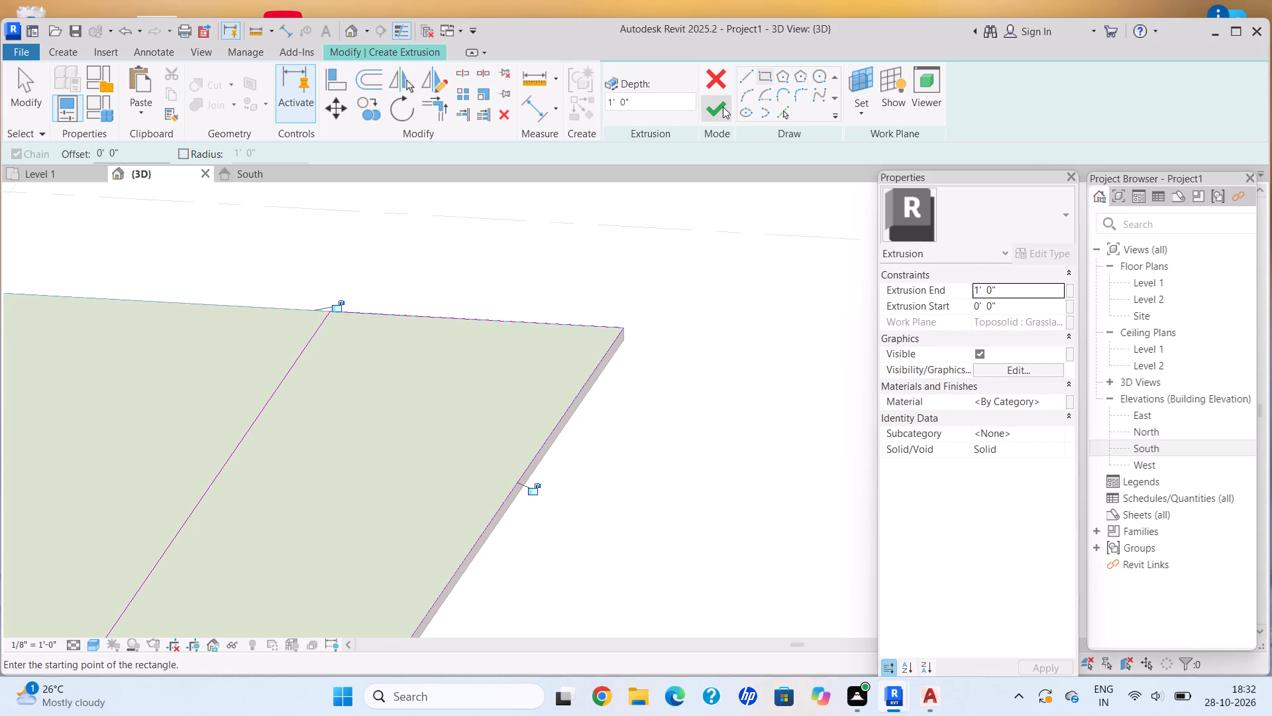
click(721, 107)
Stretch the slab's house-side edge slightly toward the house, to about 9' 6" from the line of its side wall.
scroll(354, 388, down, 8)
middle_drag(350, 396, 362, 341)
scroll(329, 377, up, 5)
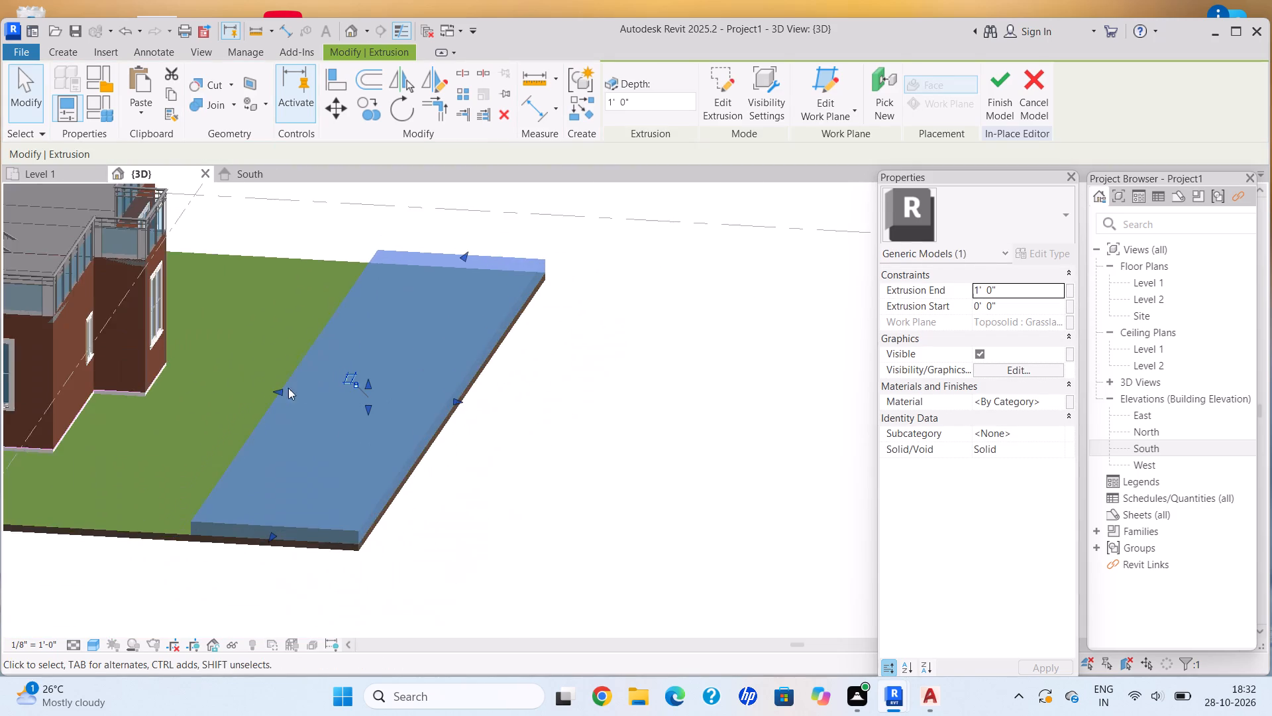
scroll(272, 394, up, 4)
scroll(272, 394, down, 1)
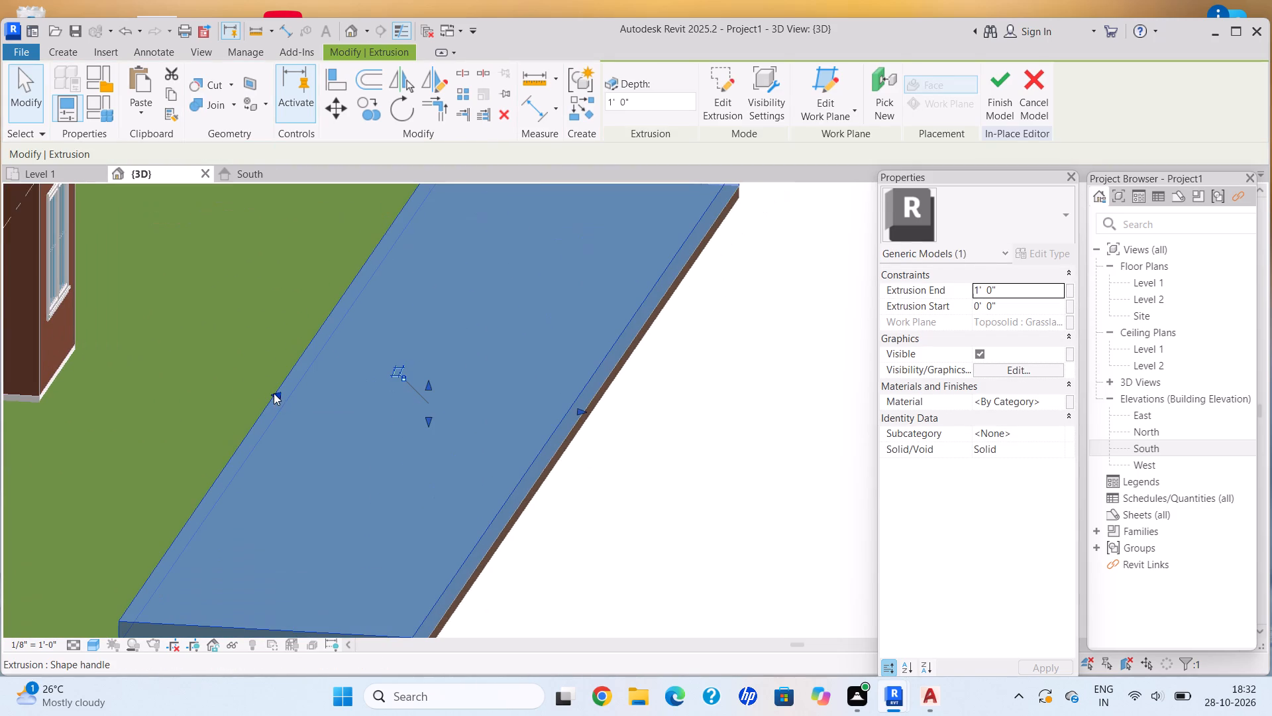
drag(274, 393, 266, 392)
scroll(266, 392, down, 1)
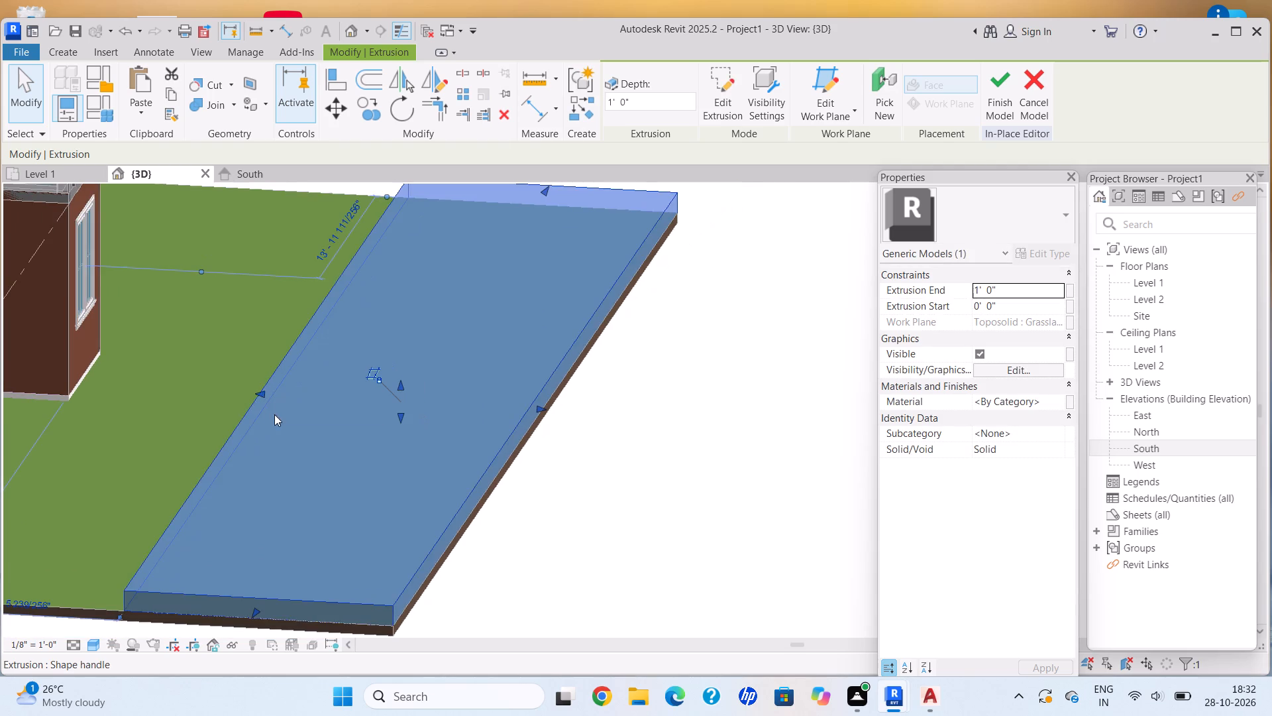
scroll(275, 414, down, 4)
middle_click(272, 418)
scroll(272, 418, down, 1)
scroll(266, 412, up, 6)
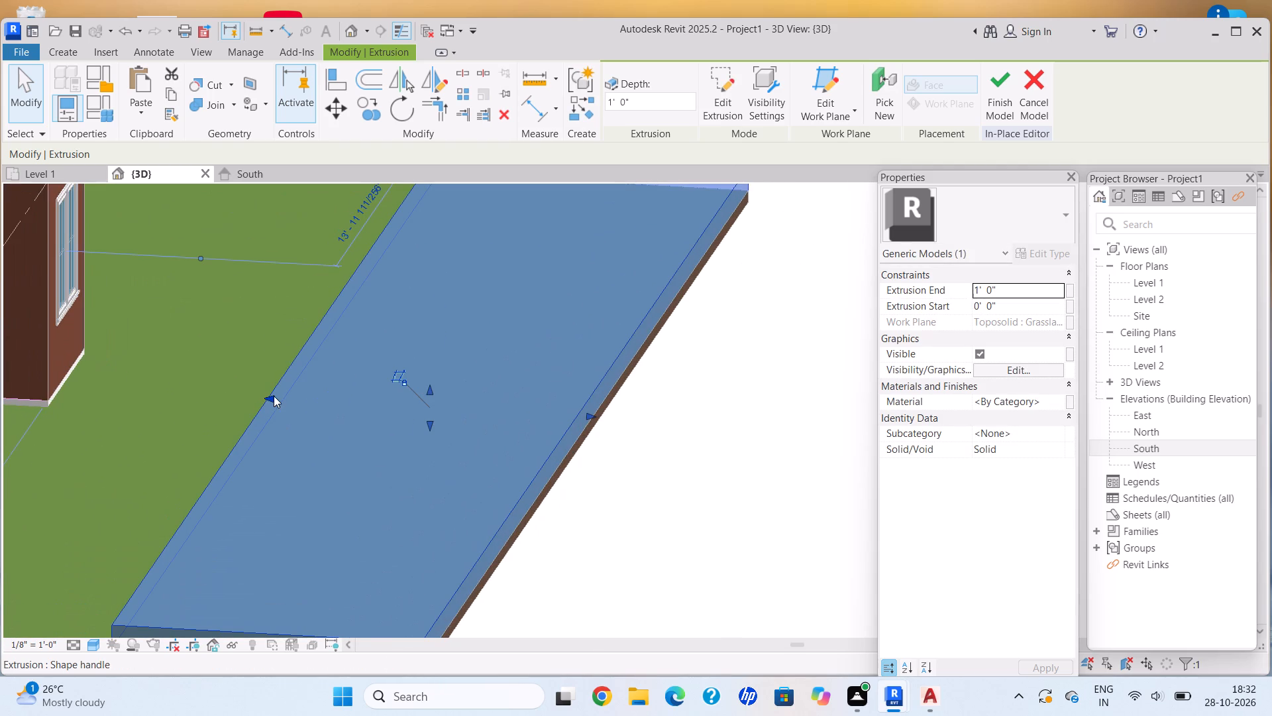
scroll(274, 396, down, 1)
middle_drag(278, 396, 304, 418)
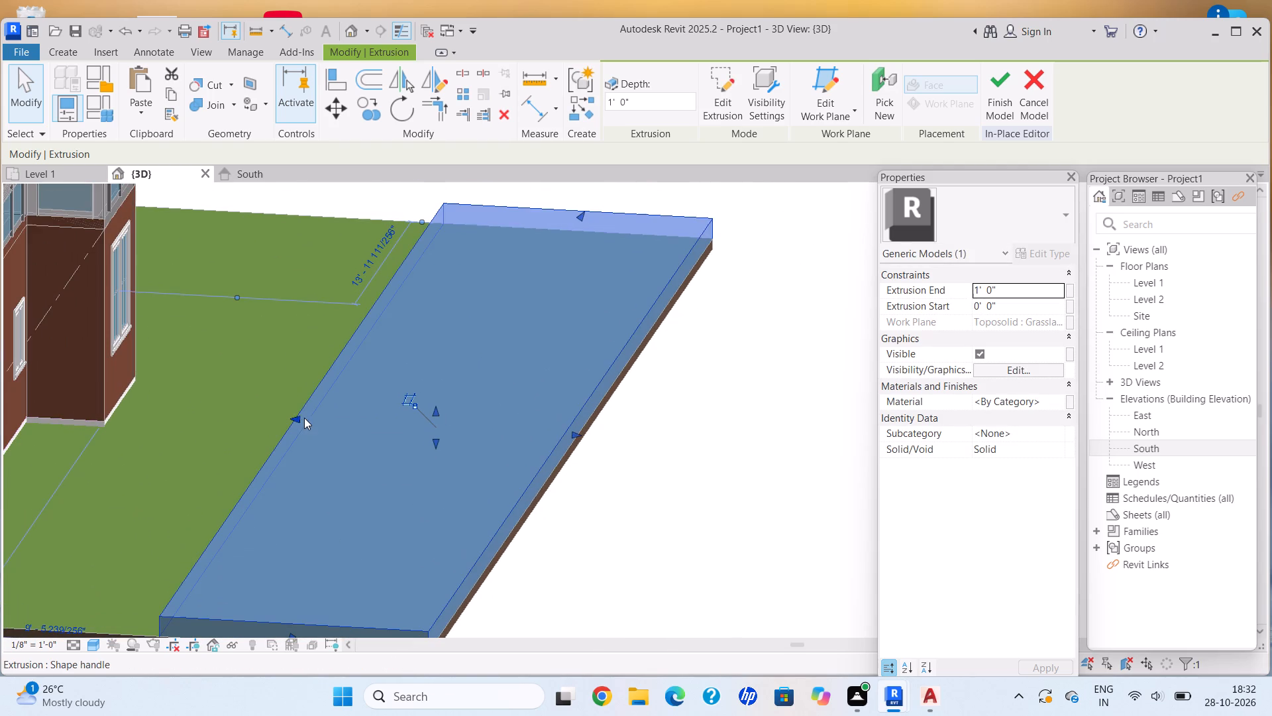
scroll(350, 395, down, 5)
scroll(412, 420, up, 3)
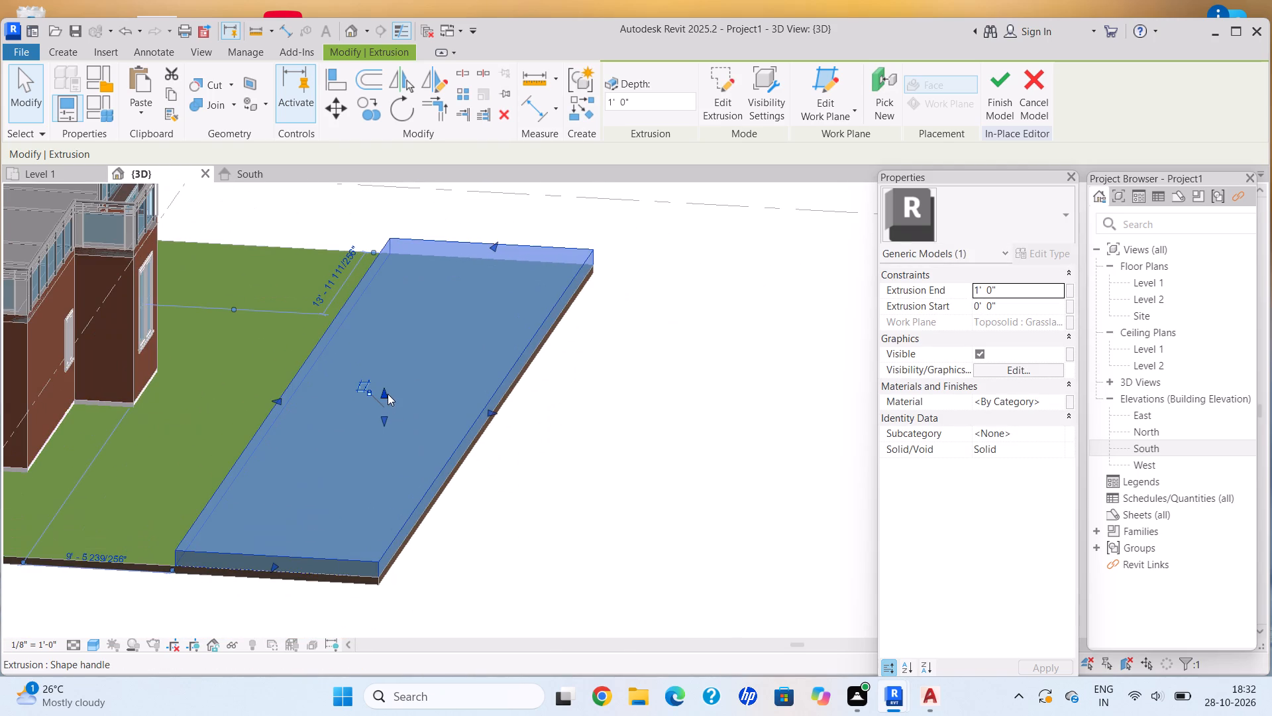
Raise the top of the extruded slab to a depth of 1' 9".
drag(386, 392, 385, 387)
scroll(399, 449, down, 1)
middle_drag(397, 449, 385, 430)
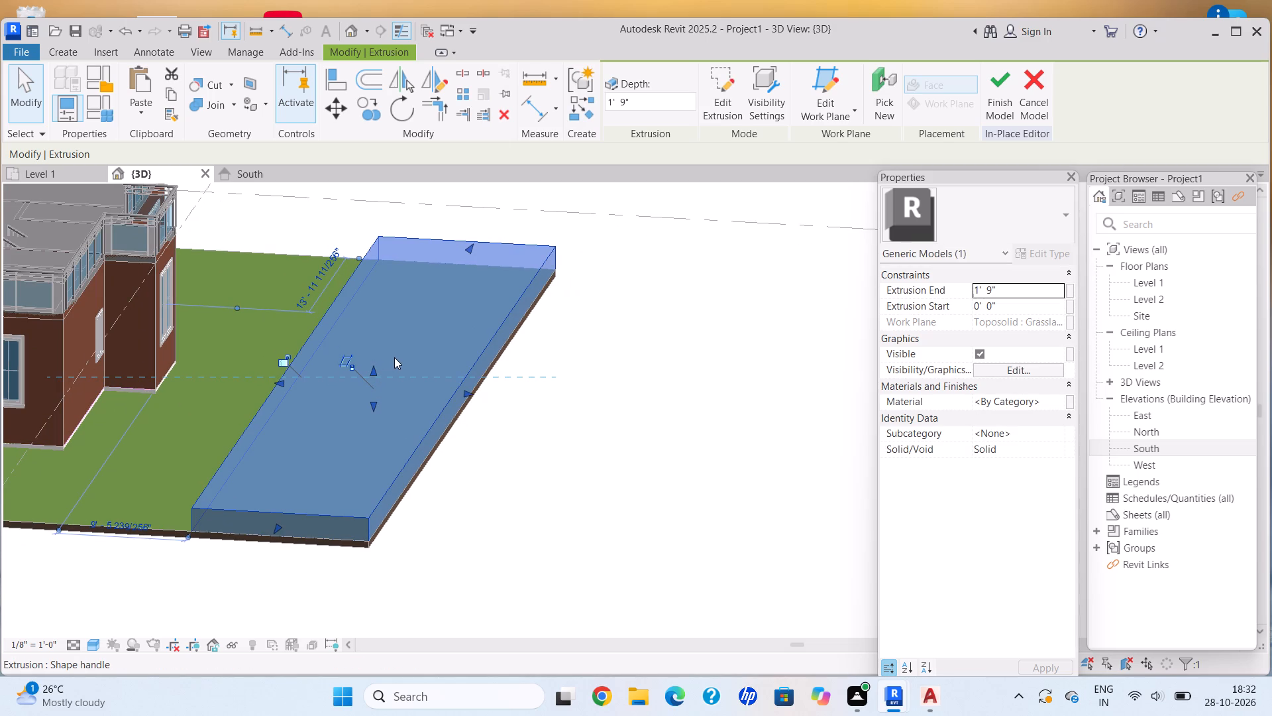
Lower the top of the extruded slab in stages to a depth of about 0' 3 3/4".
scroll(385, 409, up, 1)
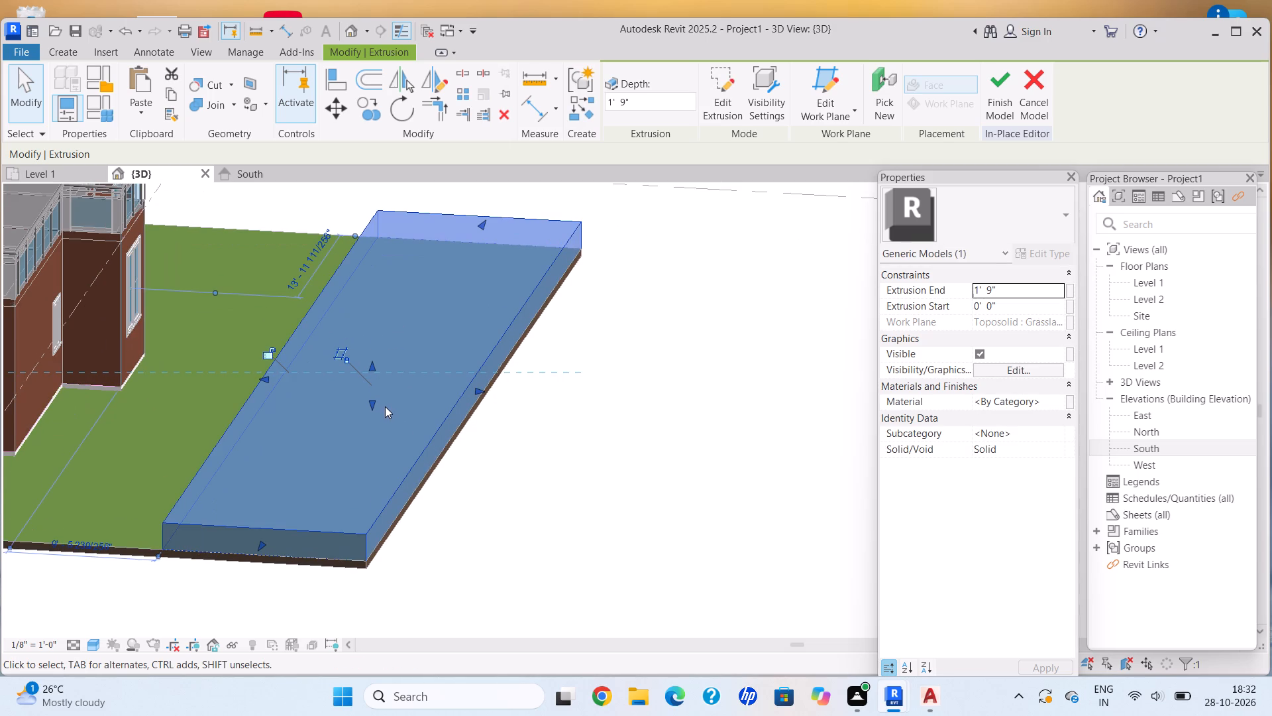
scroll(381, 371, up, 5)
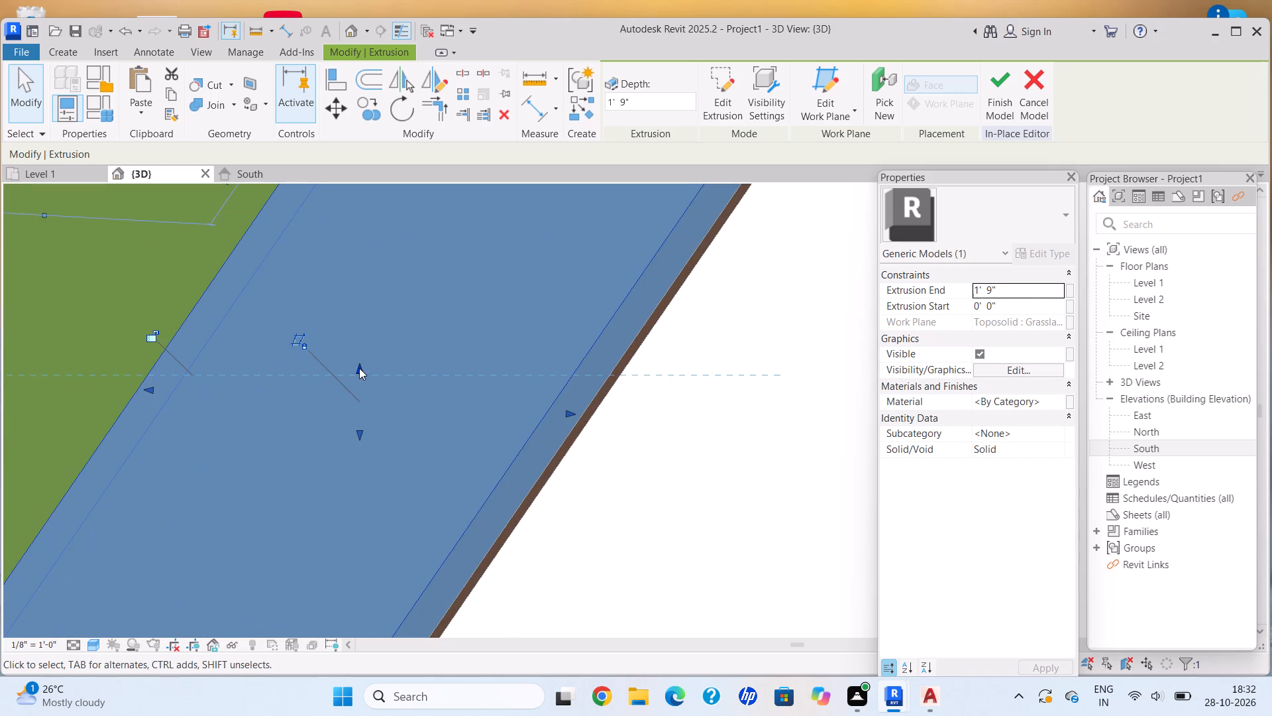
drag(359, 368, 362, 383)
scroll(362, 384, down, 10)
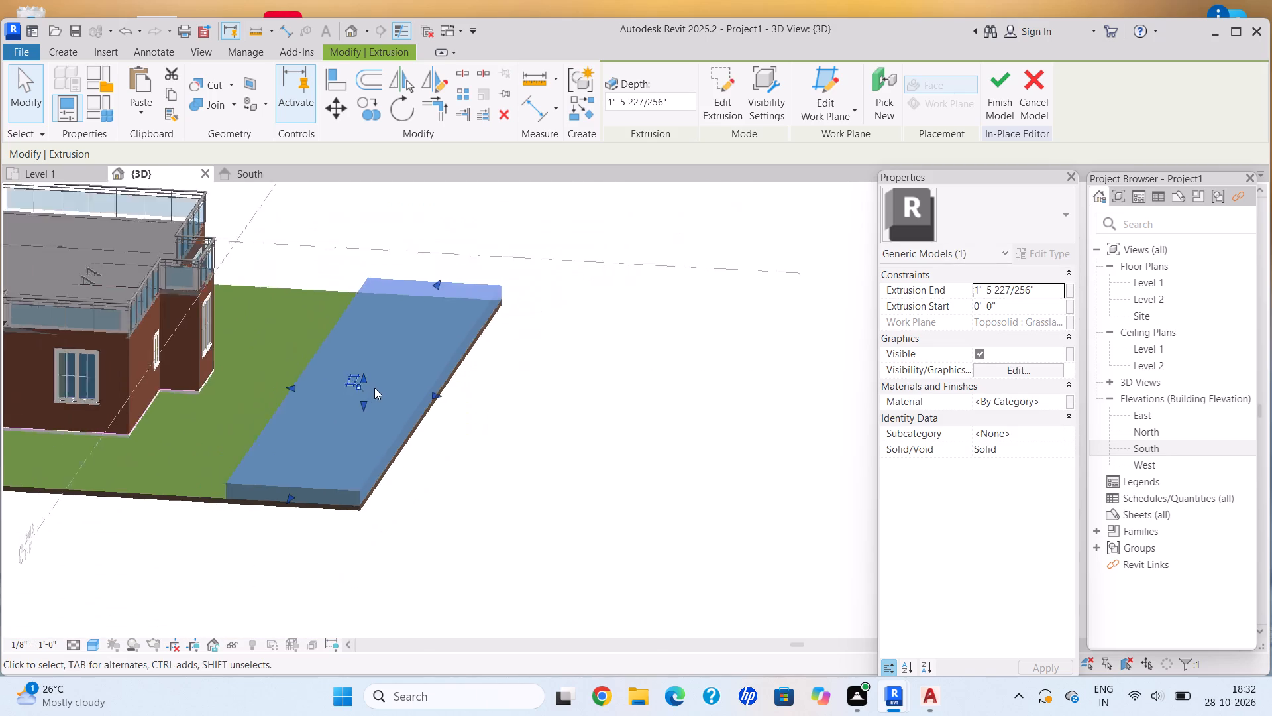
middle_drag(374, 388, 381, 392)
scroll(381, 392, up, 11)
drag(364, 381, 370, 398)
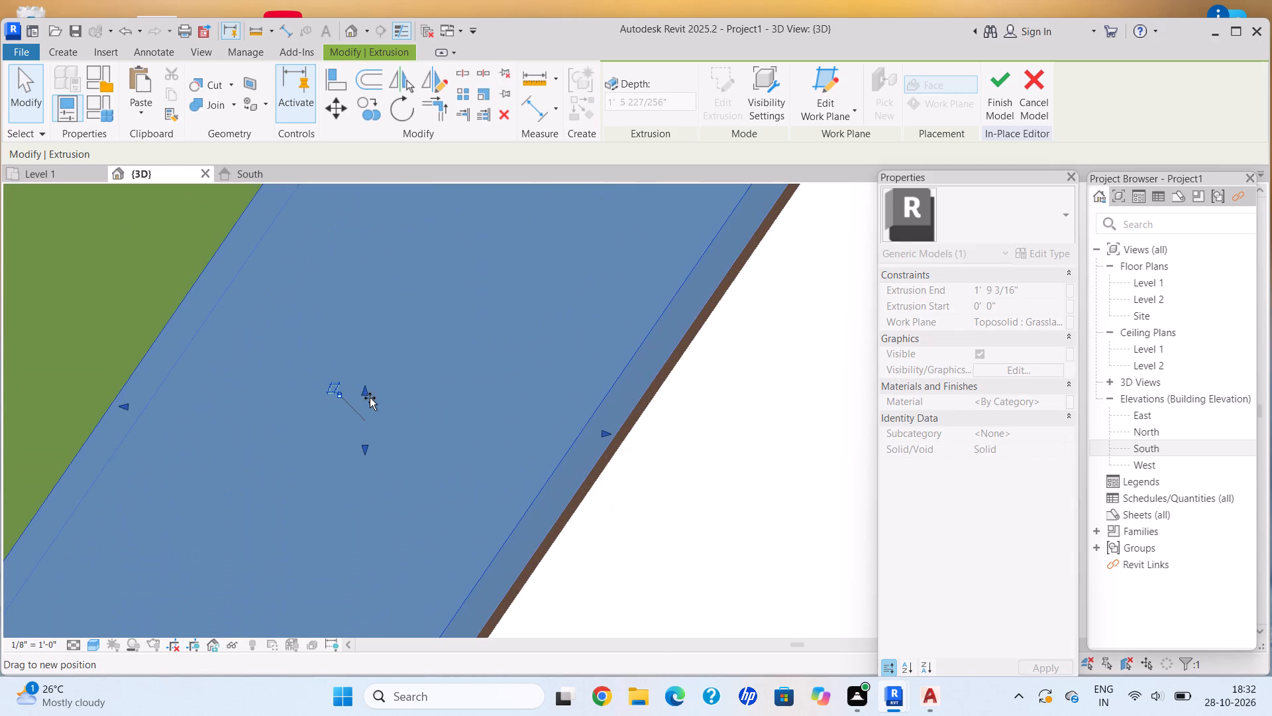
drag(370, 398, 370, 406)
scroll(376, 410, down, 5)
middle_drag(378, 412, 366, 402)
scroll(365, 400, up, 5)
drag(356, 385, 358, 397)
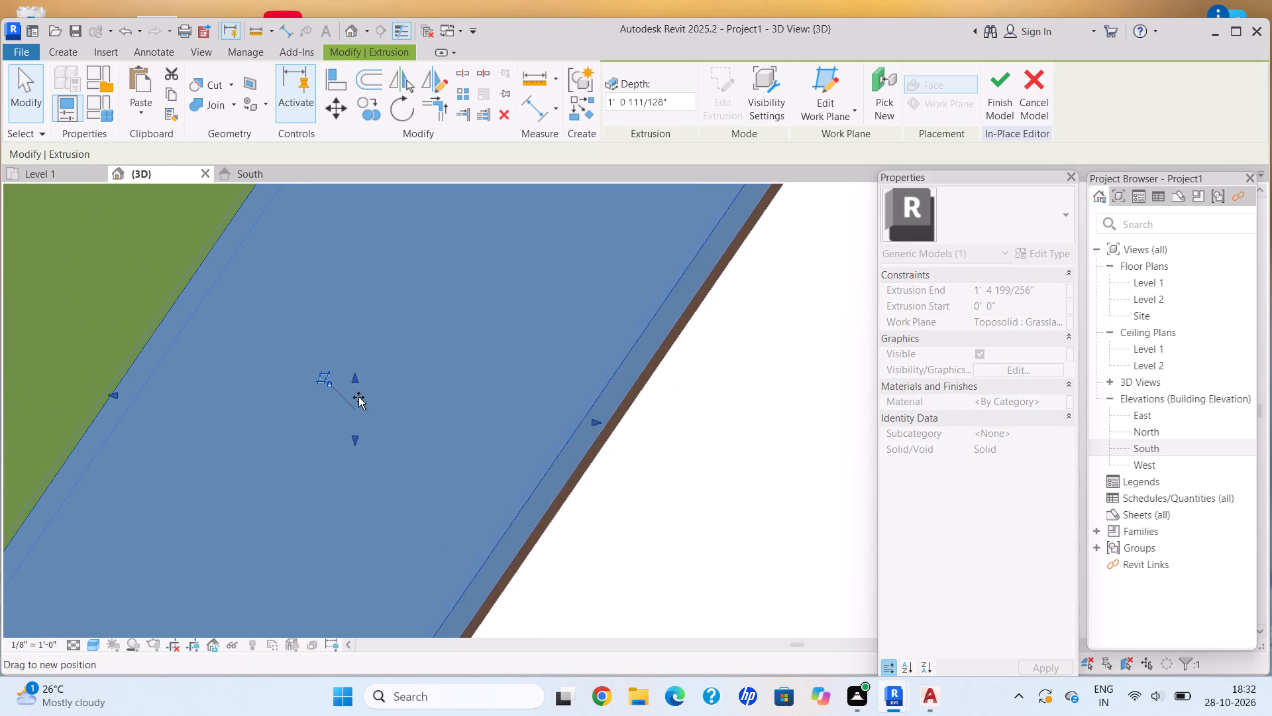
drag(358, 397, 364, 412)
scroll(370, 416, down, 6)
middle_drag(371, 413, 351, 363)
scroll(349, 371, up, 4)
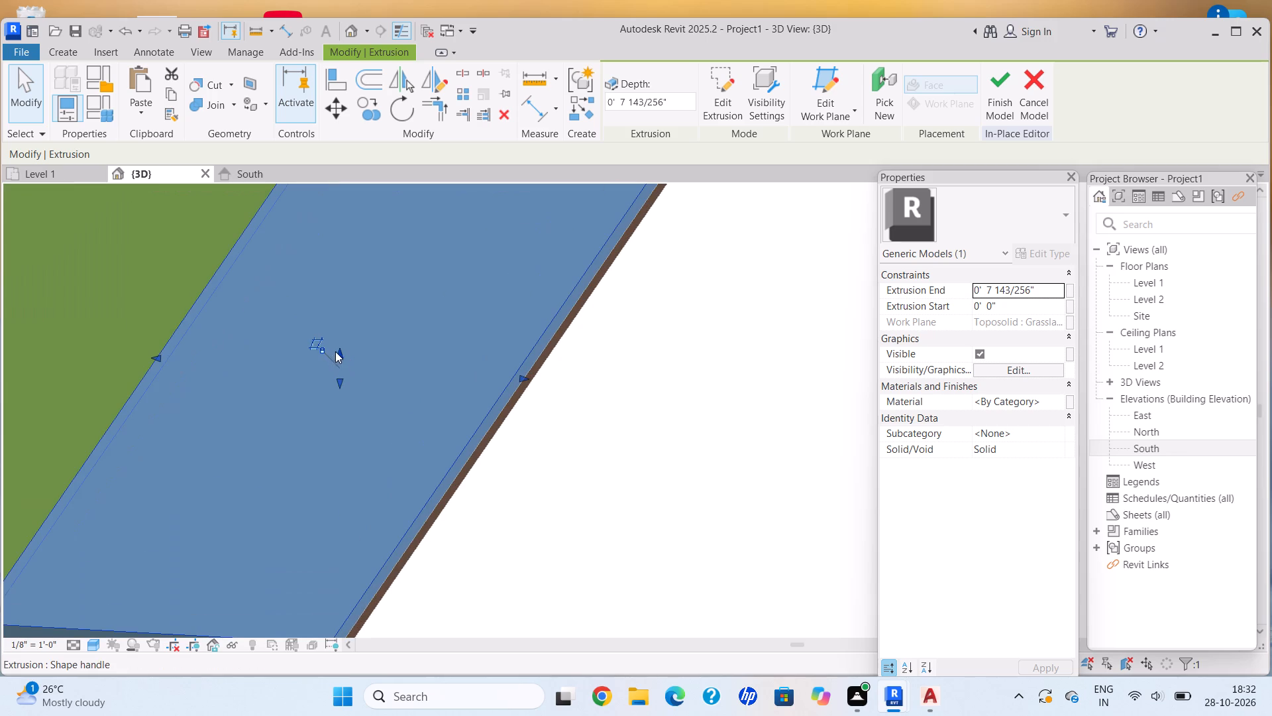
drag(337, 351, 343, 369)
scroll(343, 369, down, 3)
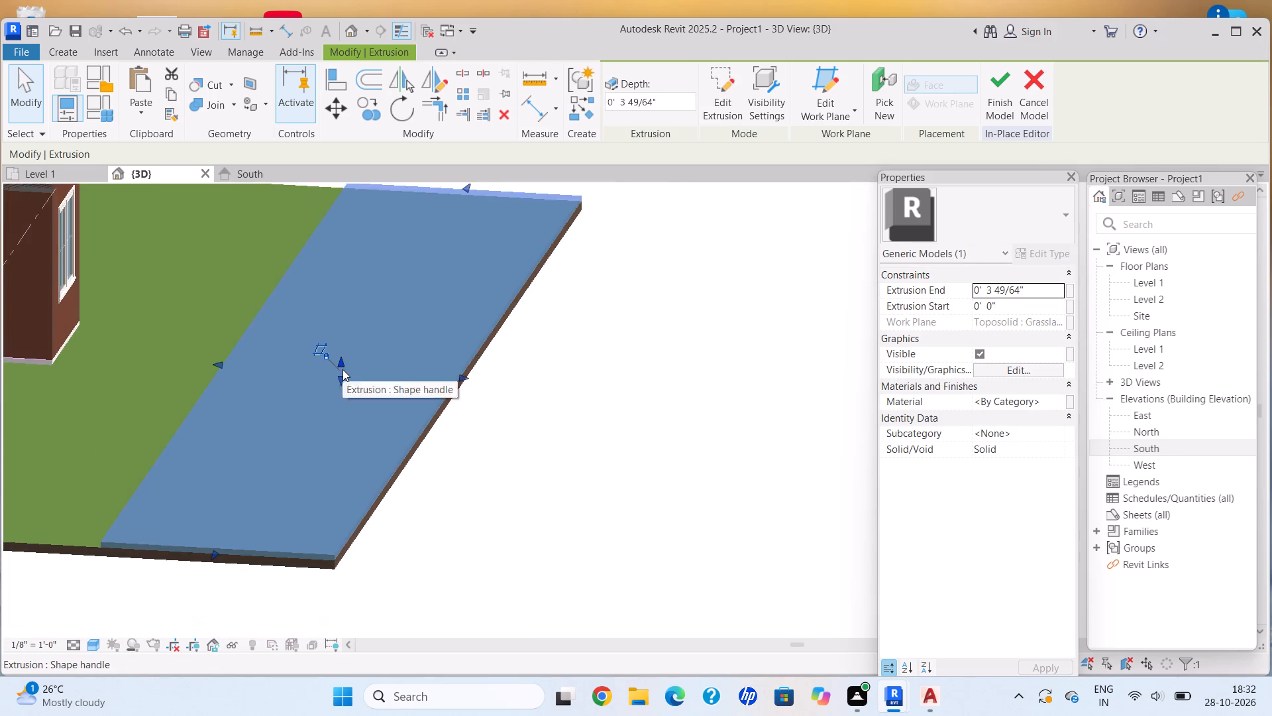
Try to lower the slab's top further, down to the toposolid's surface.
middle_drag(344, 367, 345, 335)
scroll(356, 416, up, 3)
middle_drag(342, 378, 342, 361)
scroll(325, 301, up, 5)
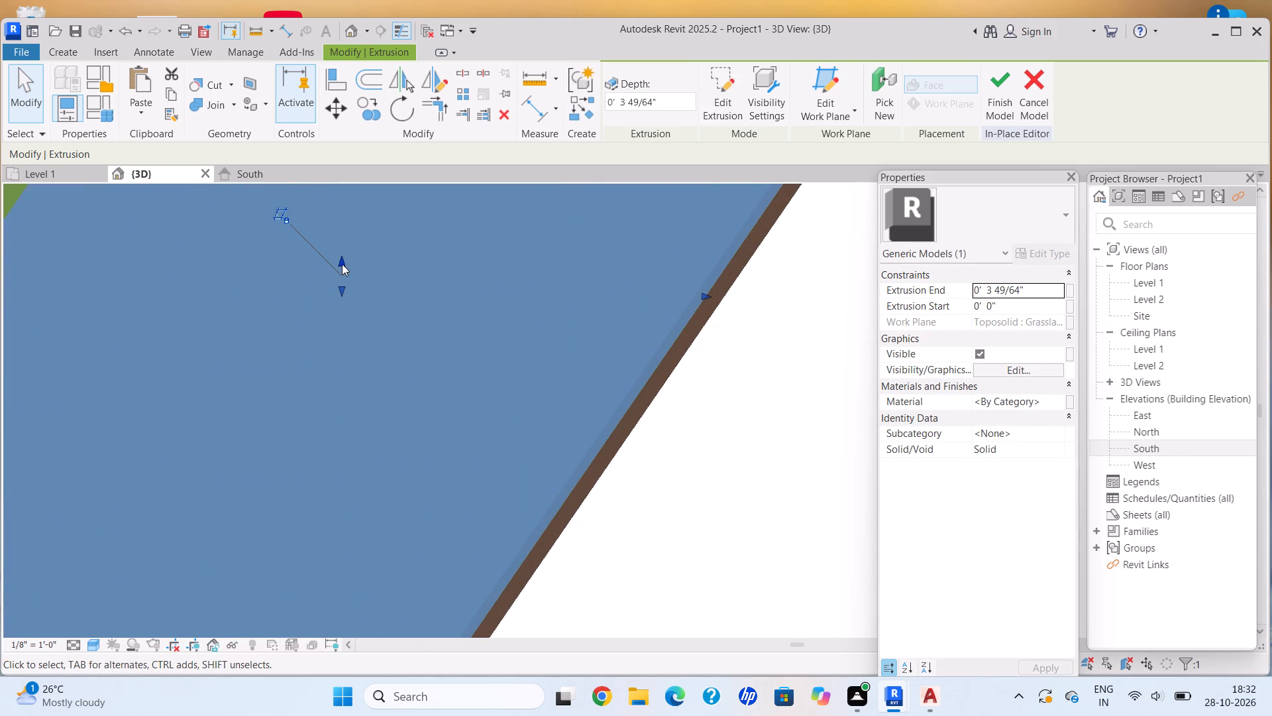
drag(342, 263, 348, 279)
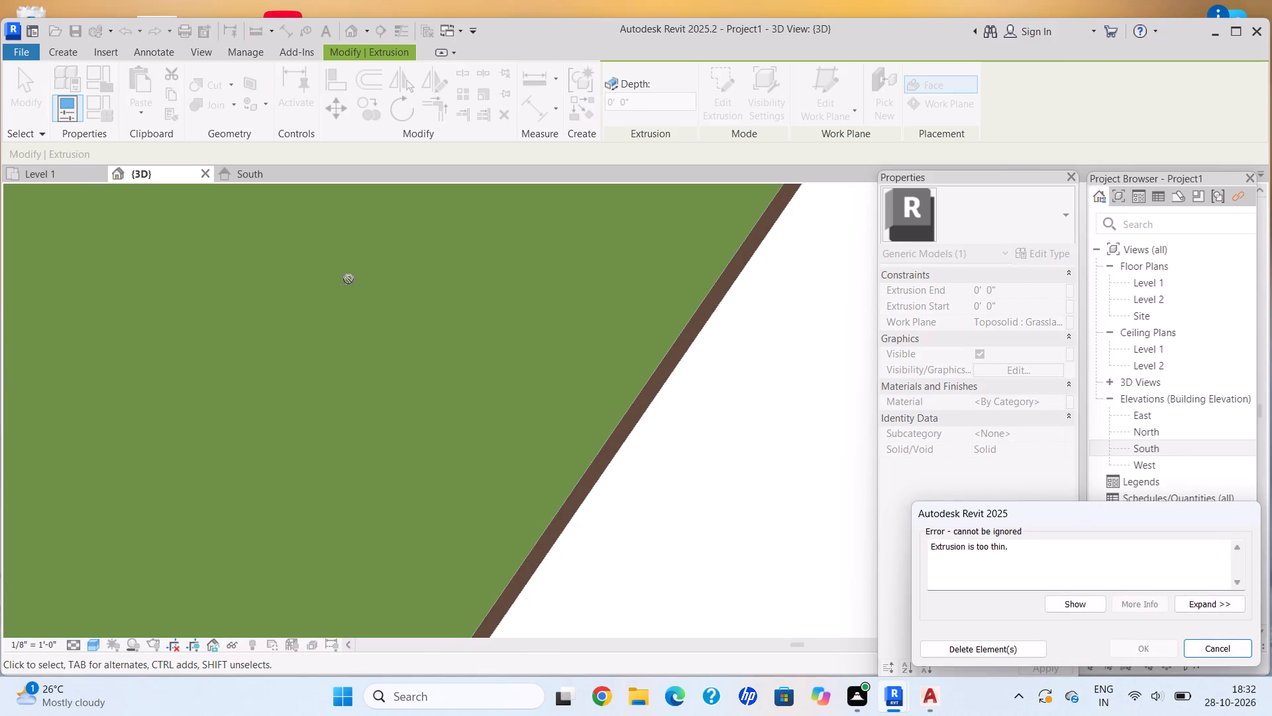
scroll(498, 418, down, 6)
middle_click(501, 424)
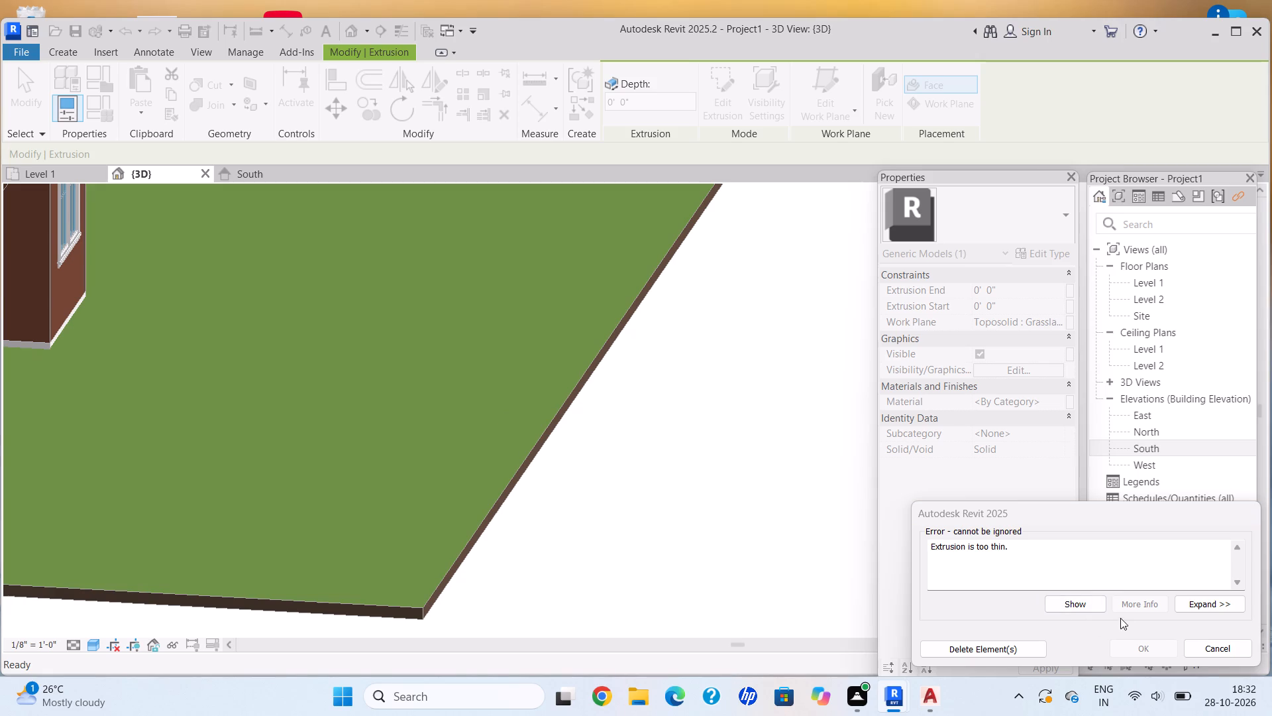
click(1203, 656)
Stretch the slab's house-side edge slightly closer to the house, to about 8' 8" from the line of its side wall.
scroll(475, 410, down, 8)
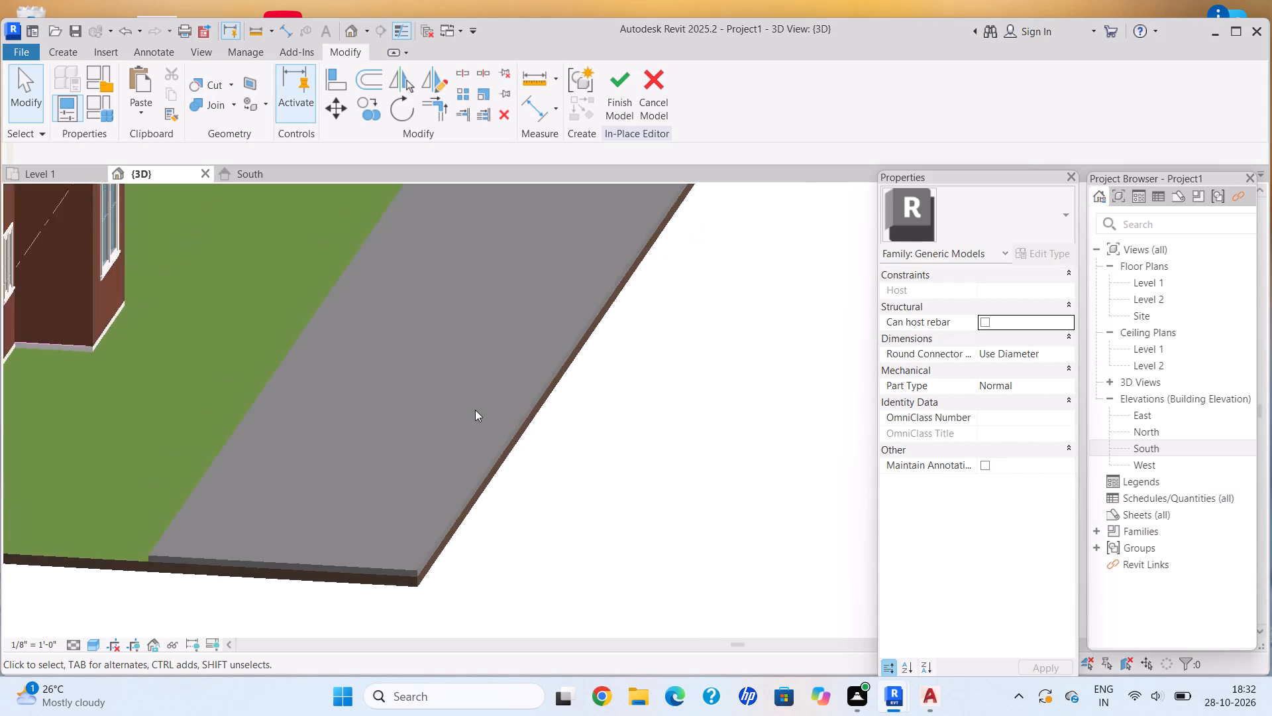
scroll(475, 410, down, 6)
scroll(418, 382, up, 4)
click(411, 373)
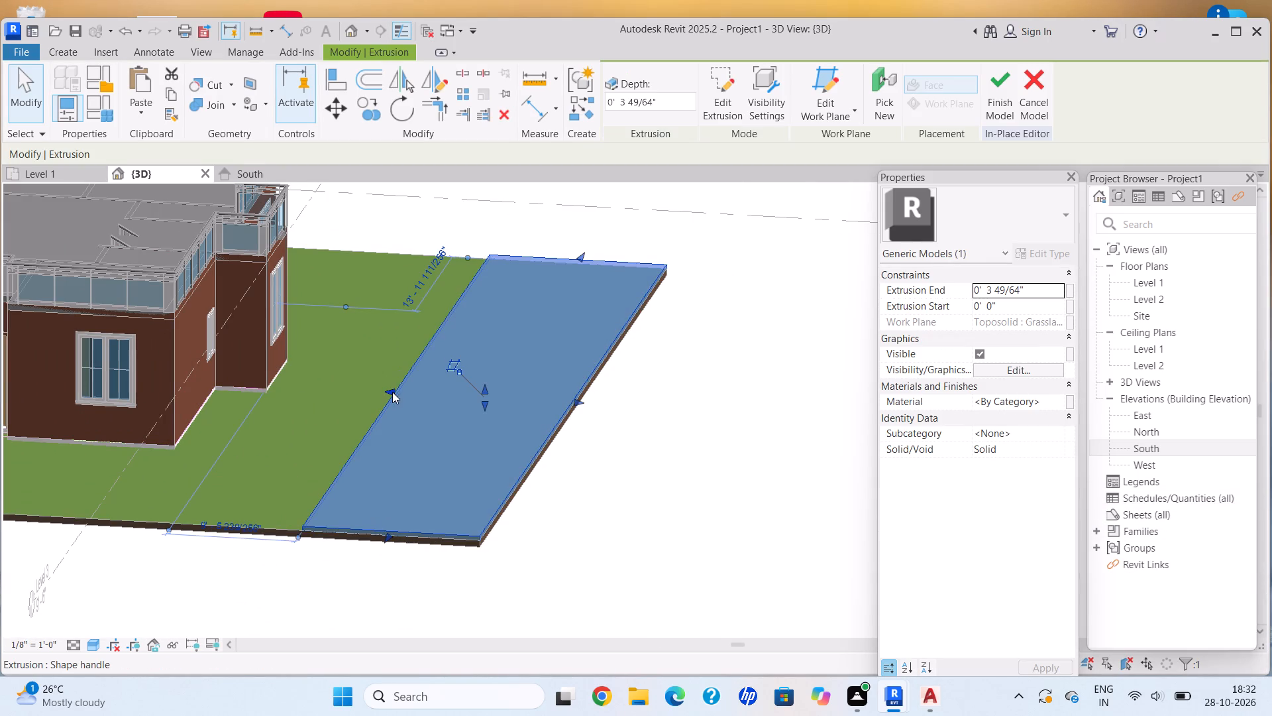
drag(392, 392, 383, 388)
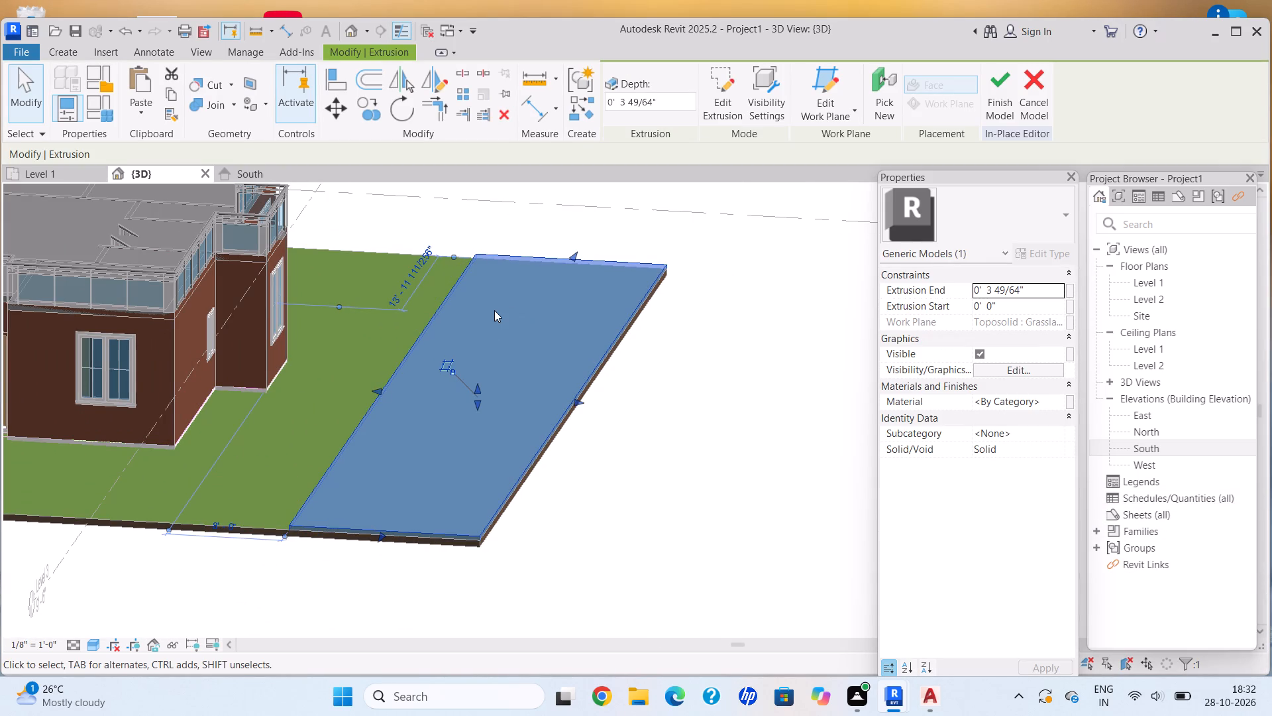
scroll(489, 449, down, 3)
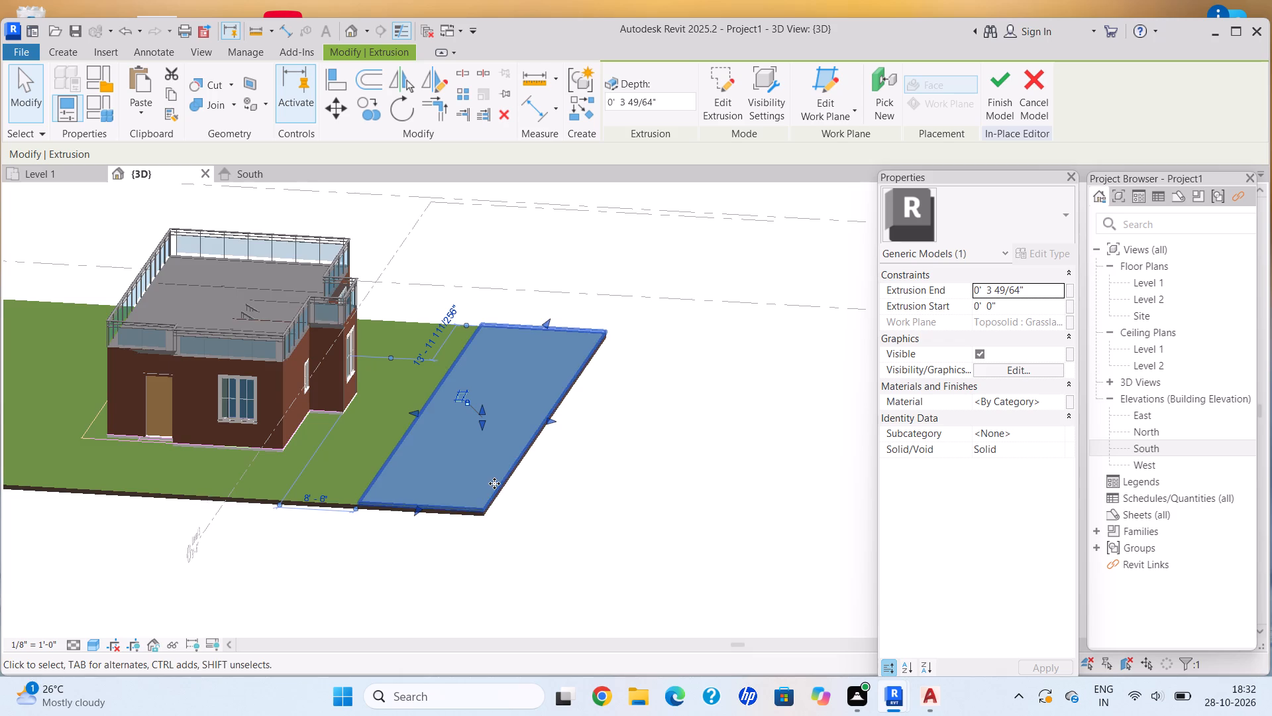
Examine the house's walls and roof railing and the slab's position on the site from several angles.
scroll(509, 507, up, 2)
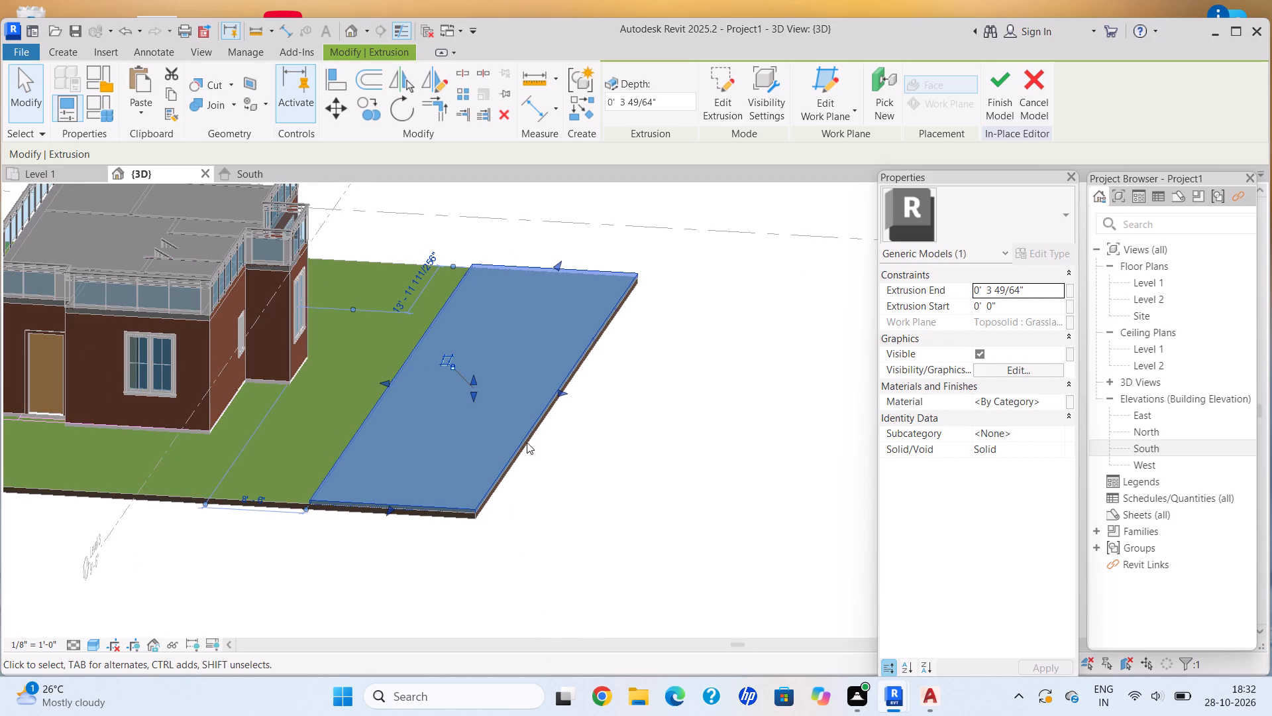
scroll(316, 50, up, 1)
scroll(313, 48, down, 1)
middle_drag(184, 280, 294, 385)
scroll(505, 447, down, 1)
middle_drag(509, 449, 493, 438)
scroll(285, 424, up, 5)
scroll(348, 408, up, 3)
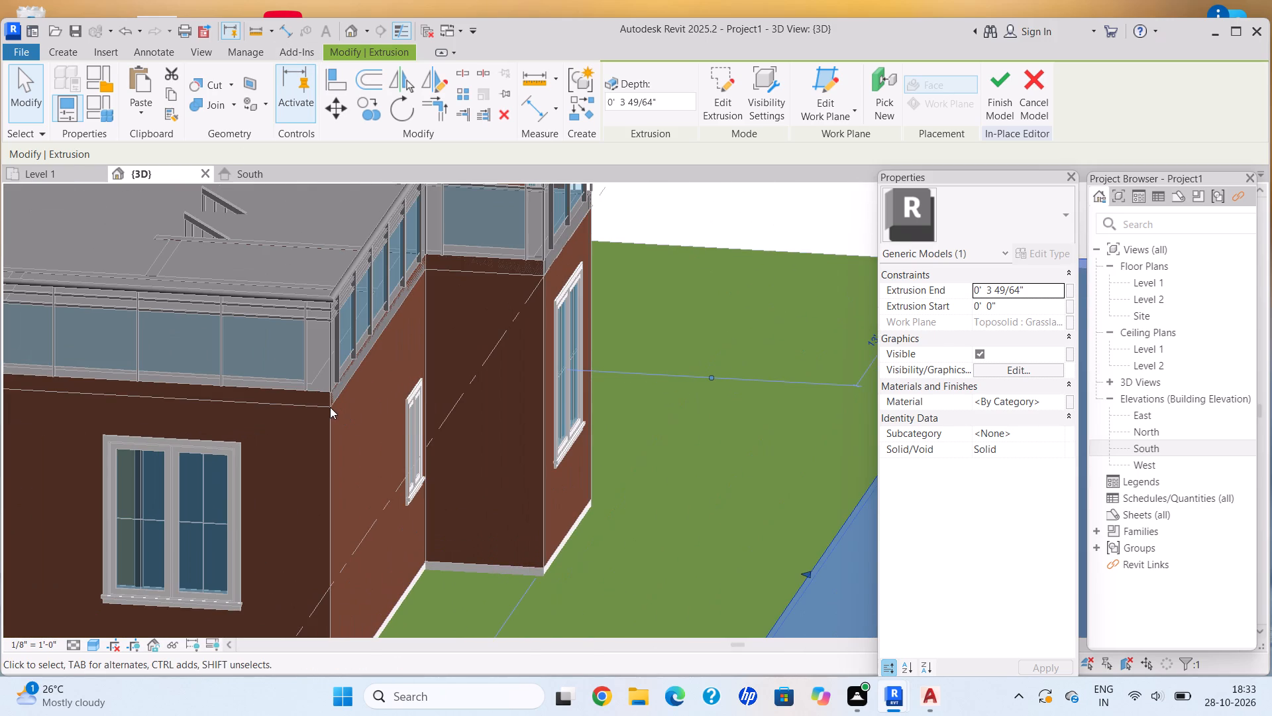
click(330, 406)
scroll(402, 402, down, 2)
middle_drag(403, 392, 374, 379)
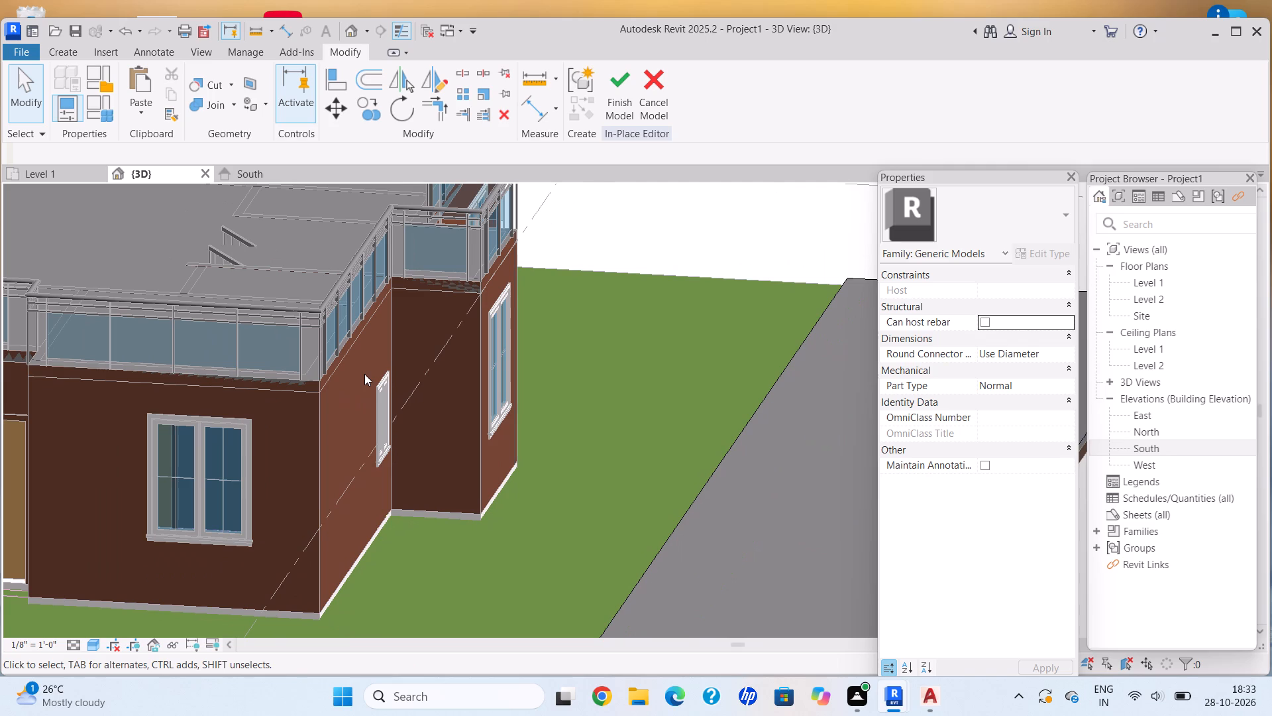
scroll(388, 390, down, 6)
shift+middle_drag(522, 373, 268, 422)
shift+scroll(266, 423, down, 4)
middle_drag(310, 435, 343, 261)
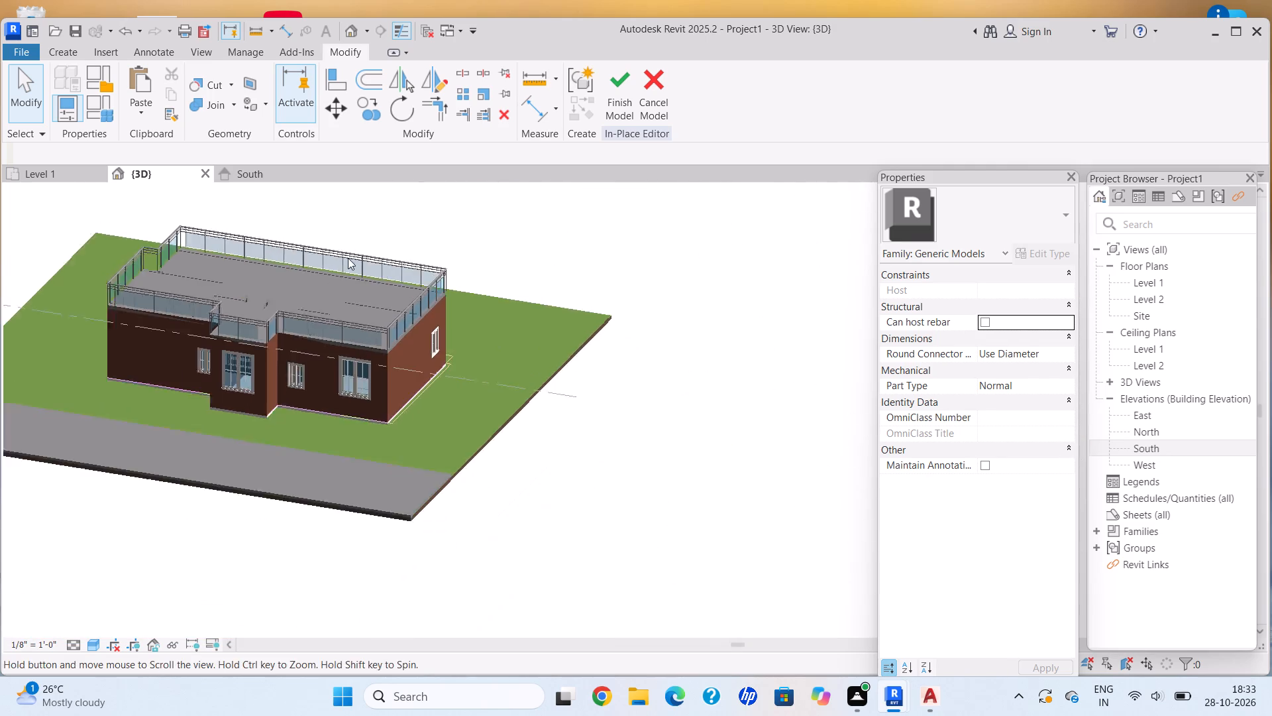
shift+middle_drag(415, 386, 397, 428)
Begin another extrusion and set its work plane by picking the toposolid's top face.
click(52, 54)
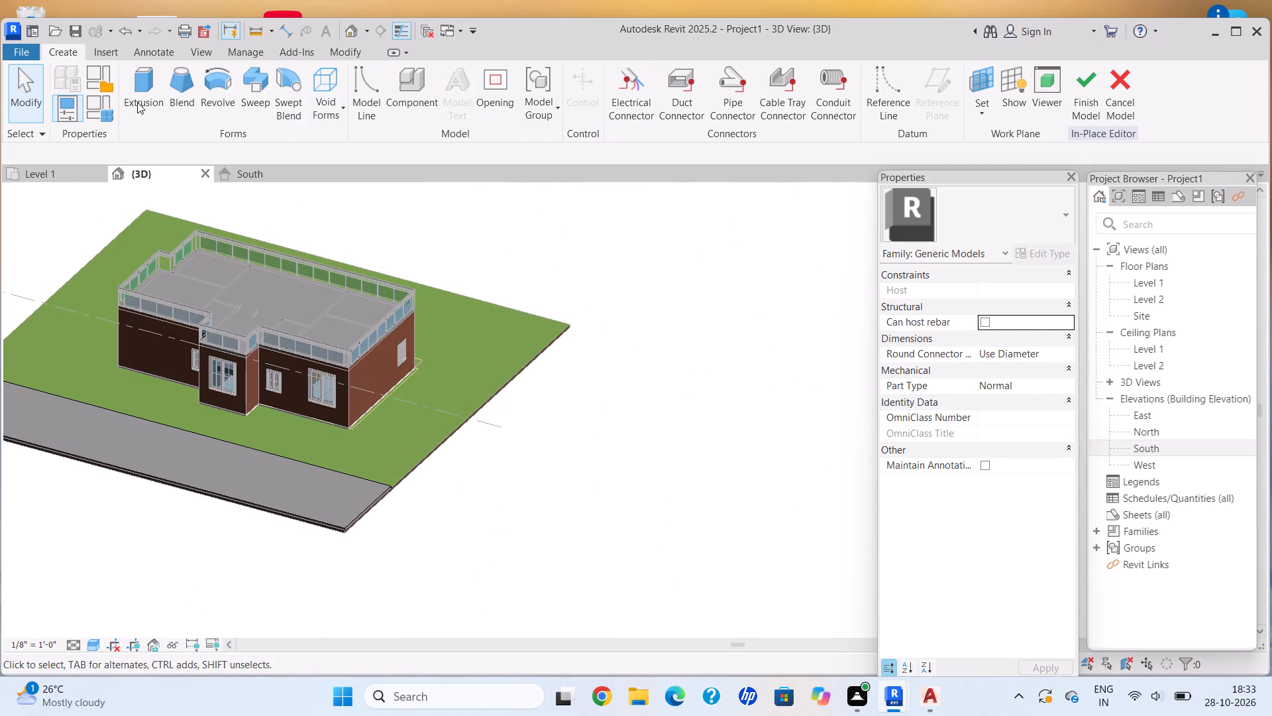
click(143, 107)
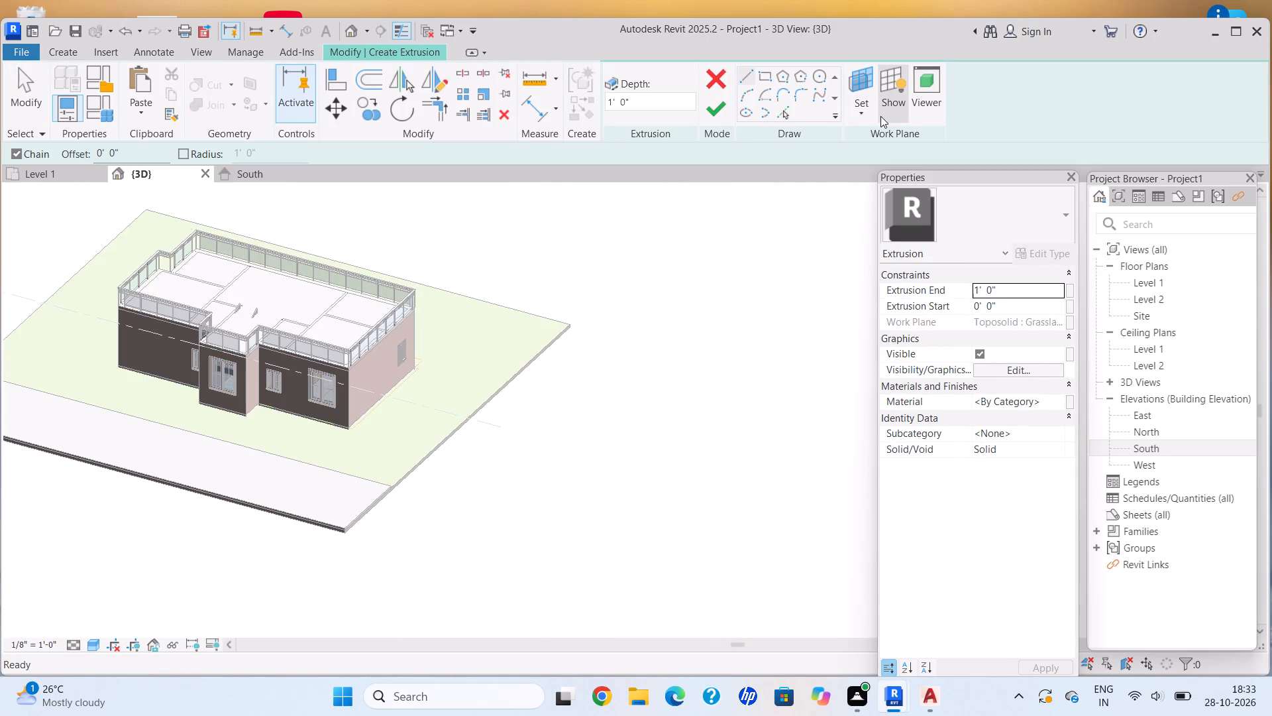
click(861, 113)
click(918, 168)
scroll(376, 461, up, 3)
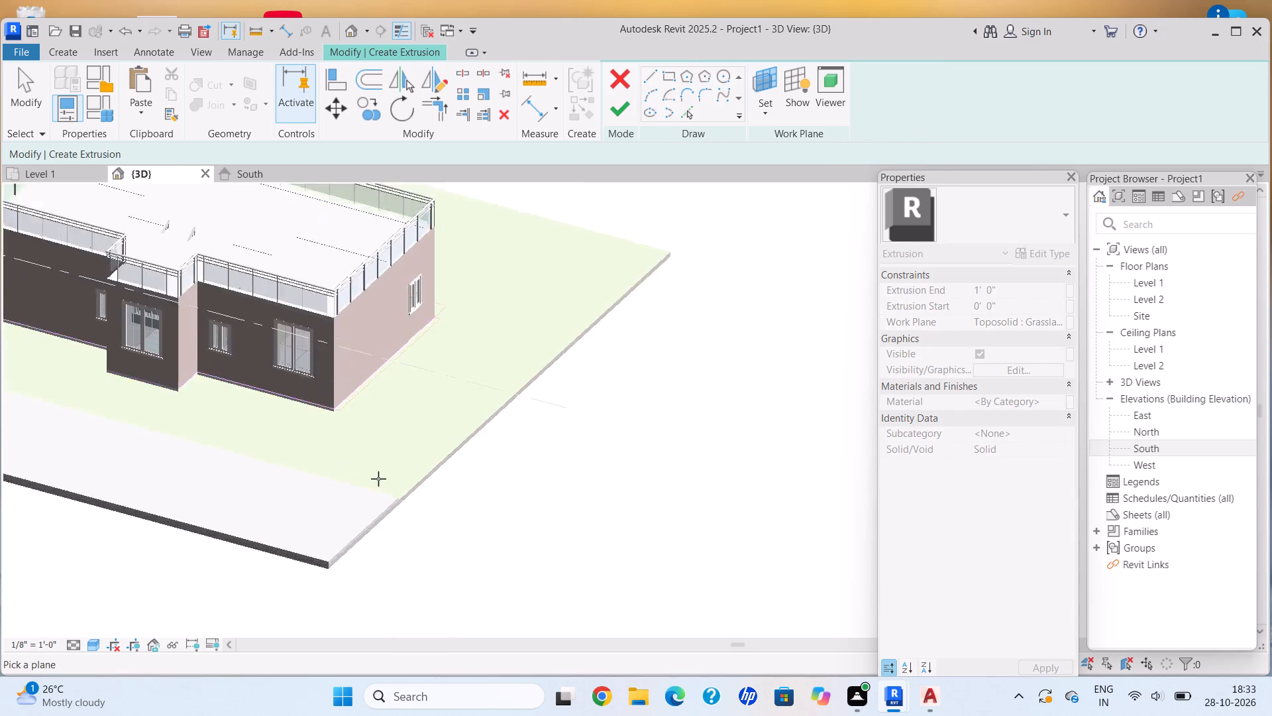
scroll(378, 479, up, 6)
click(431, 471)
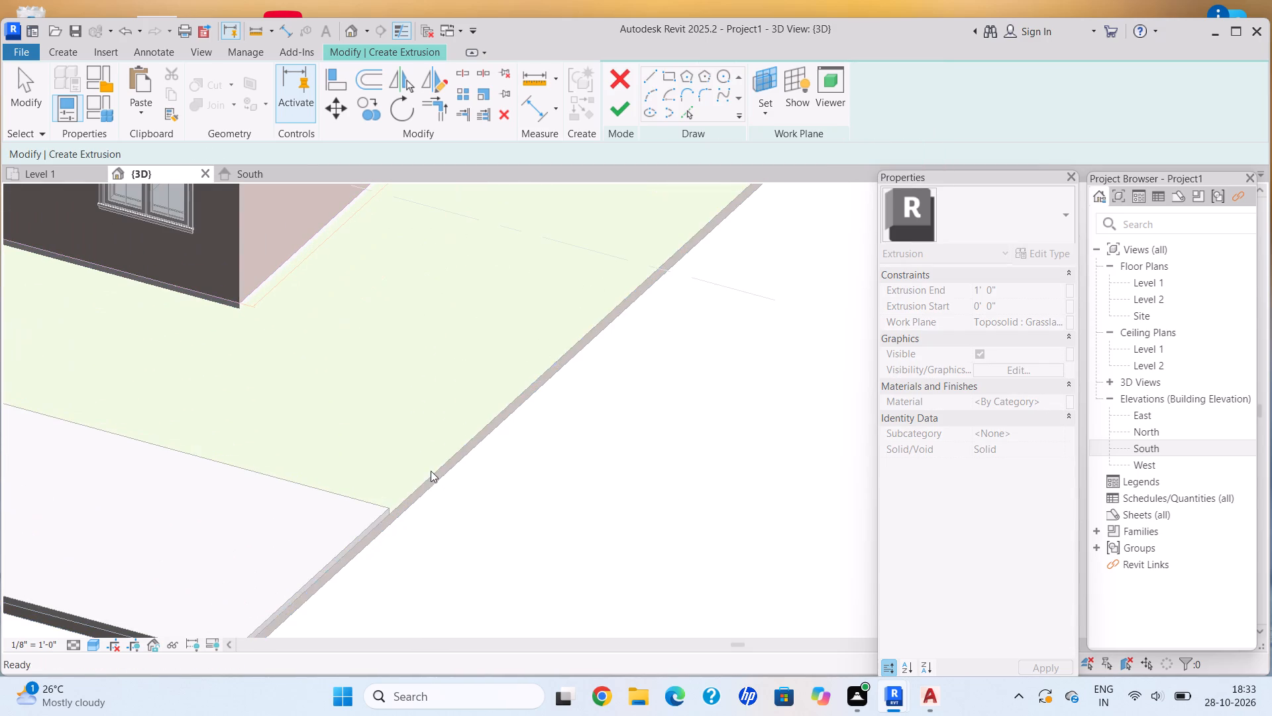
Sketch a rectangle along the toposolid's back edge from the first slab to the opposite side edge, and extrude it 1' 0".
click(765, 72)
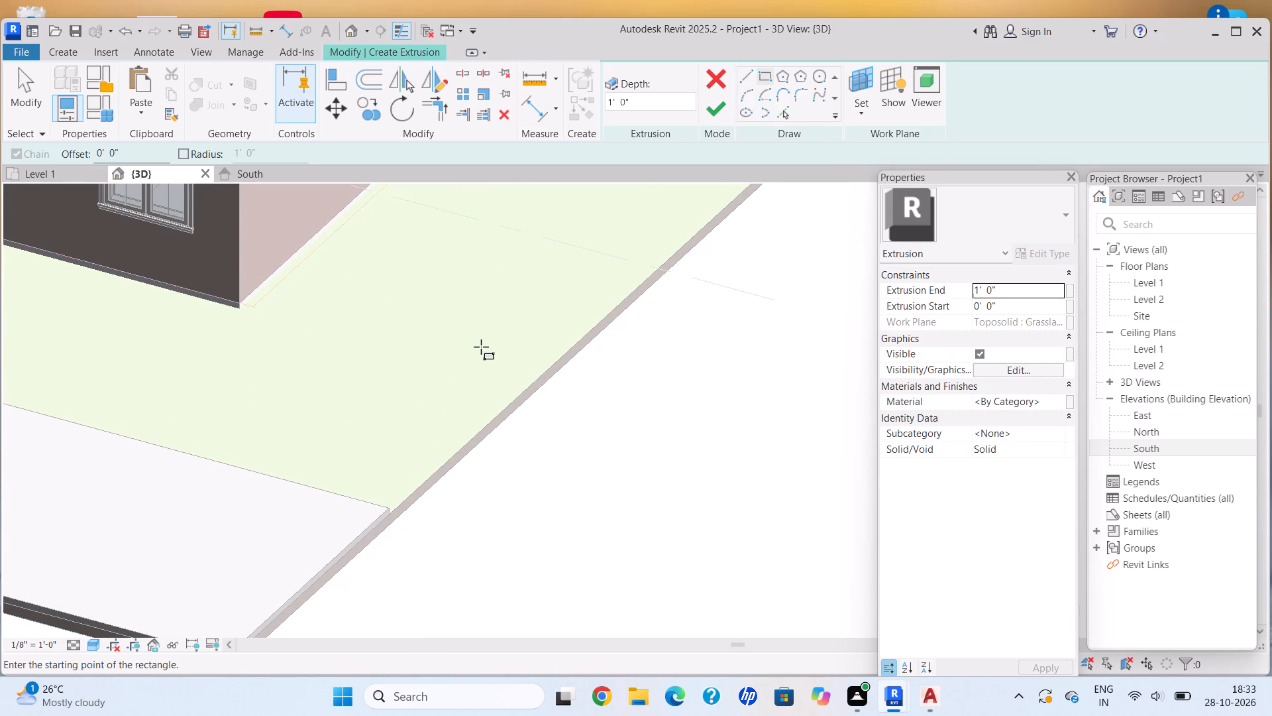
scroll(481, 347, down, 5)
shift+middle_drag(480, 385, 97, 521)
shift+scroll(299, 481, down, 1)
scroll(70, 459, down, 3)
middle_drag(60, 411, 587, 536)
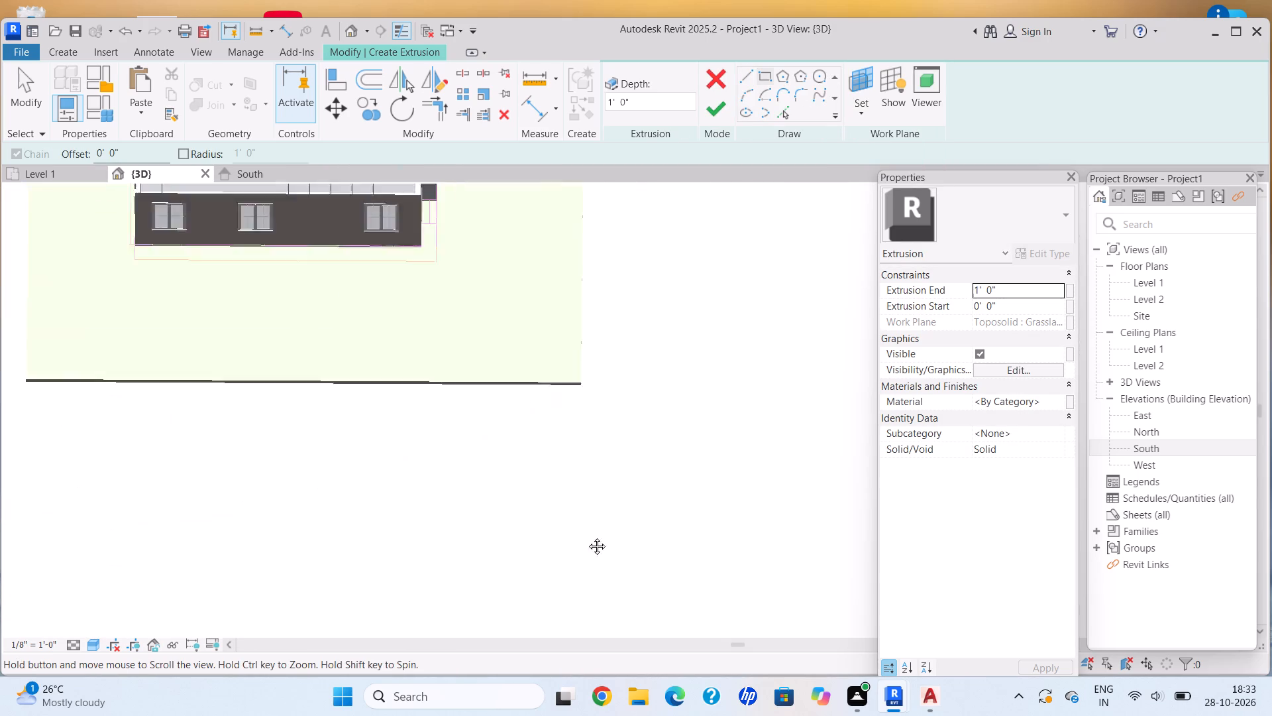
middle_drag(587, 536, 570, 534)
scroll(609, 537, down, 4)
middle_drag(276, 449, 314, 493)
middle_drag(270, 379, 350, 269)
middle_drag(342, 261, 310, 420)
scroll(282, 438, up, 4)
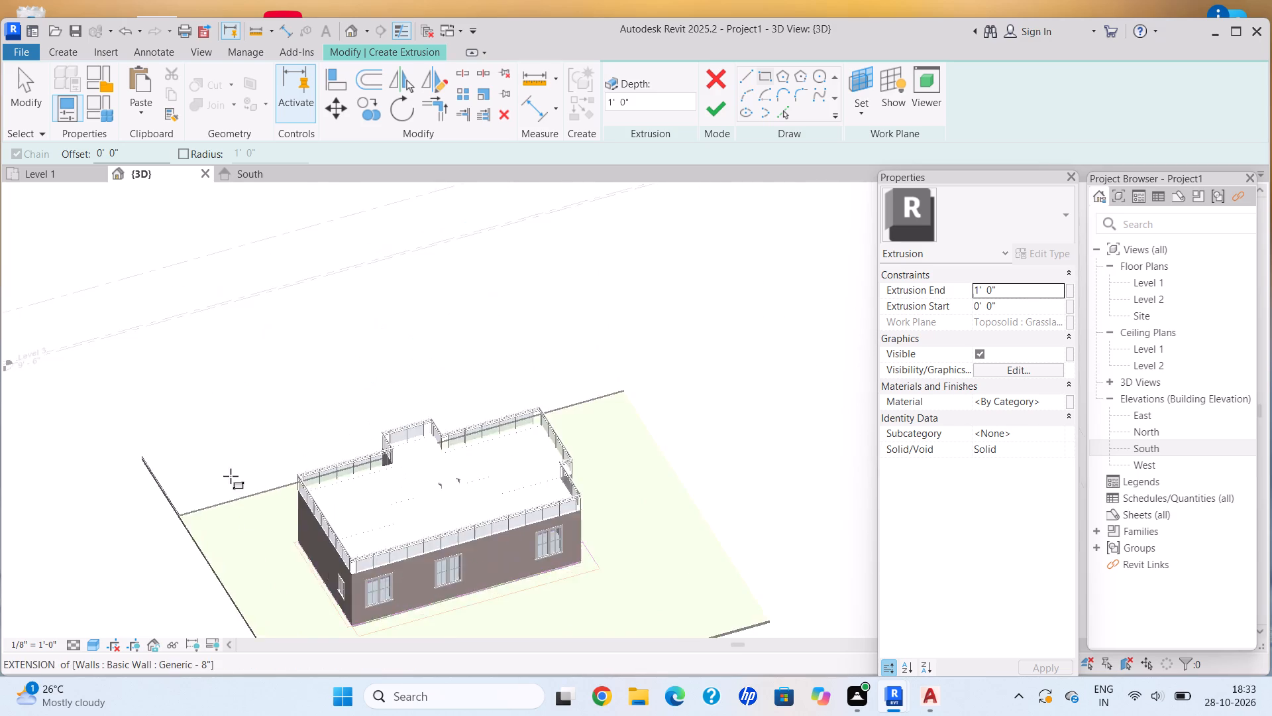
scroll(231, 476, up, 12)
scroll(68, 553, up, 4)
click(48, 556)
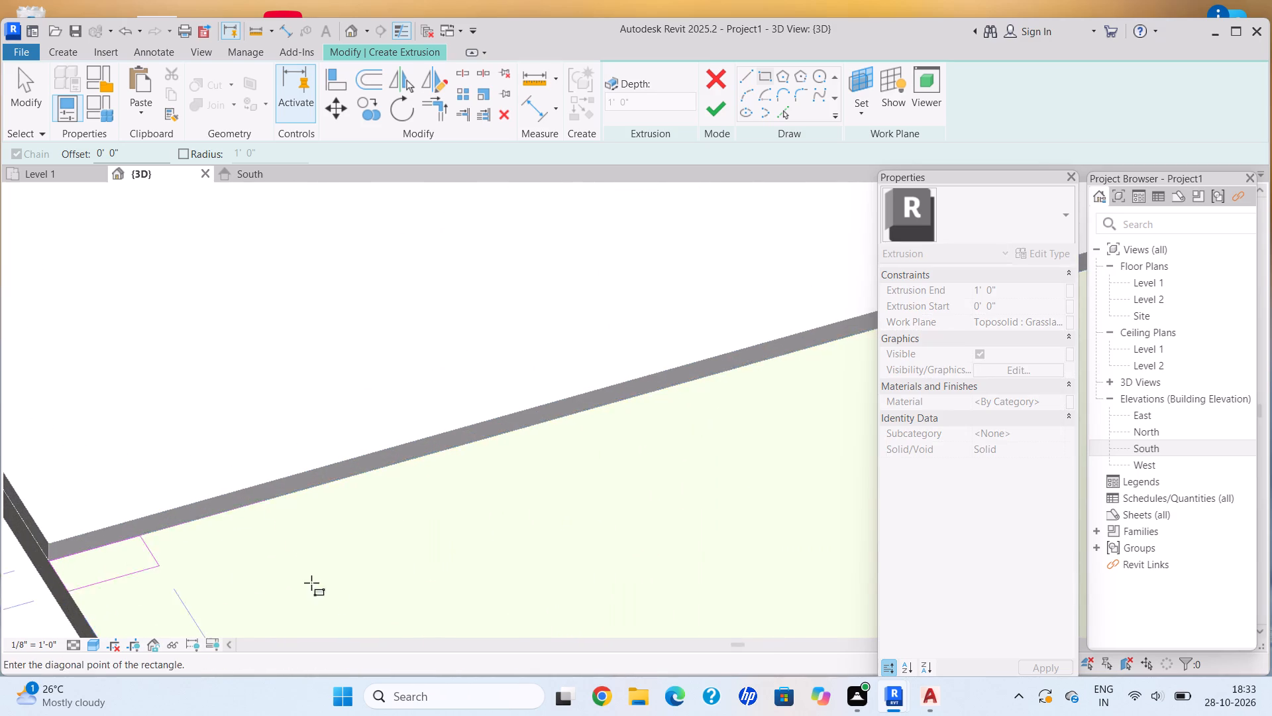
scroll(433, 598, down, 12)
middle_drag(433, 598, 339, 467)
middle_drag(431, 567, 201, 292)
middle_drag(362, 514, 355, 484)
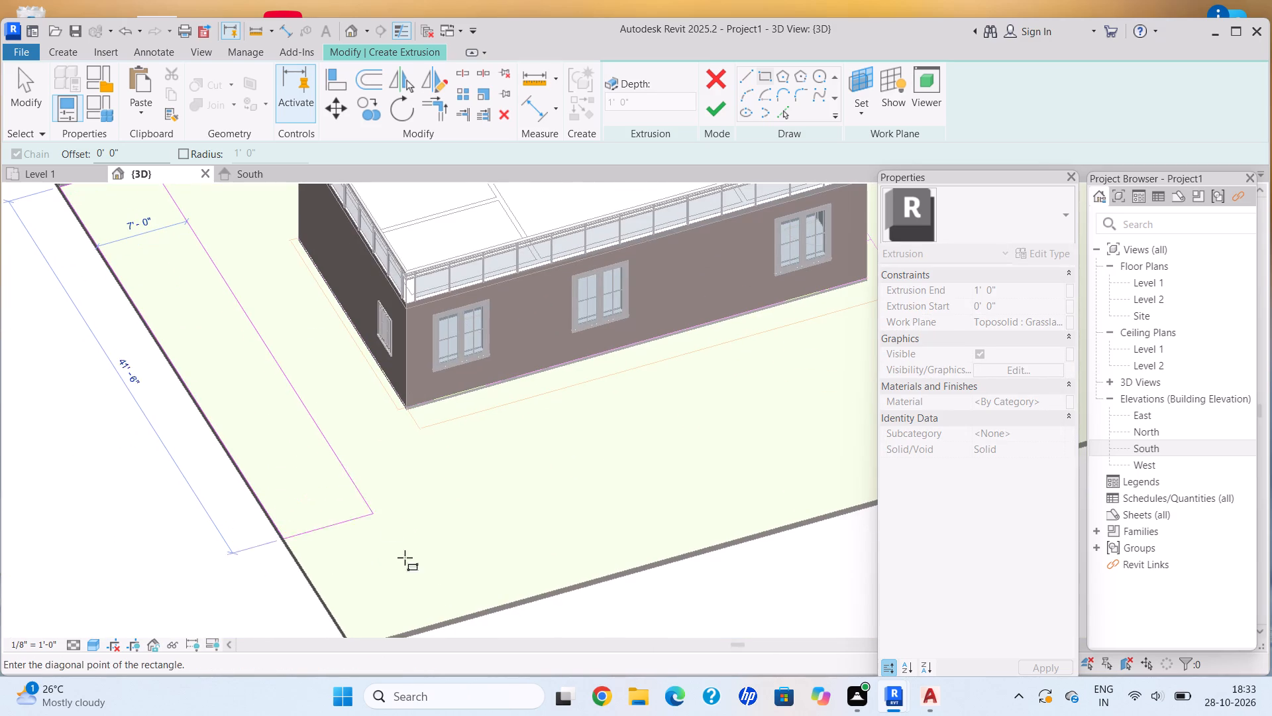
click(500, 608)
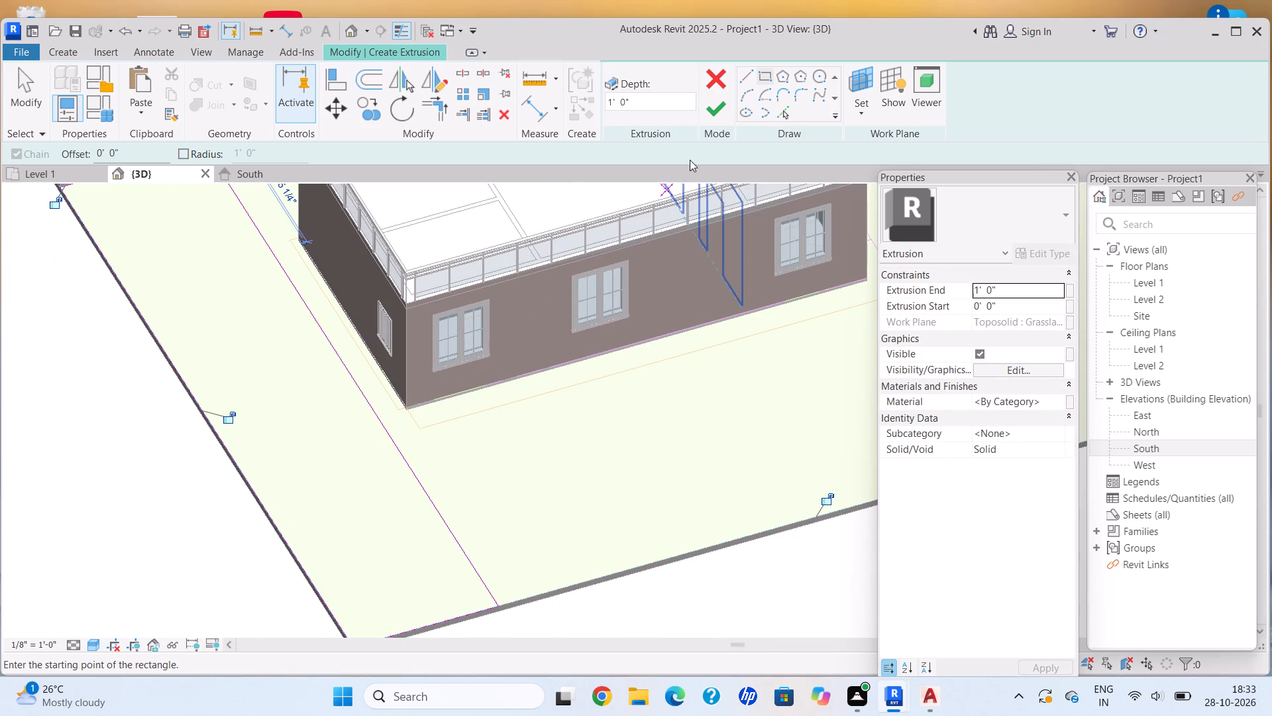
click(711, 110)
scroll(439, 515, down, 6)
middle_drag(439, 515, 344, 484)
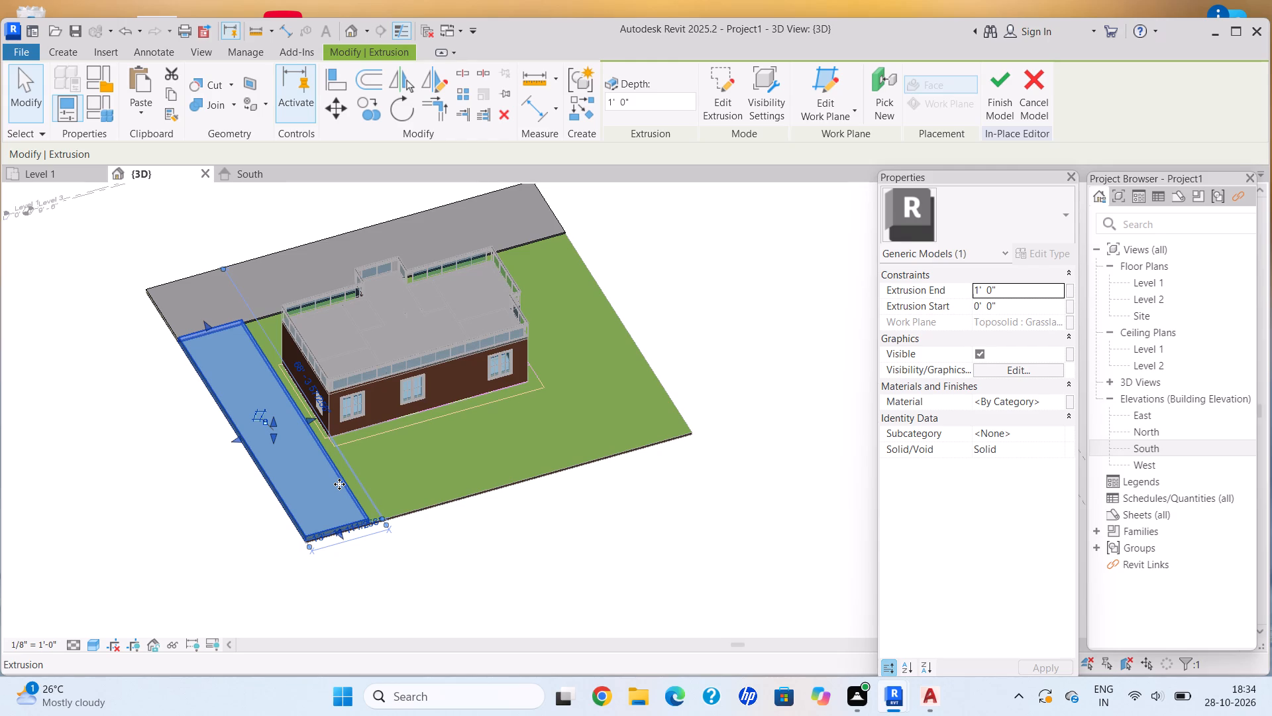
scroll(268, 431, up, 4)
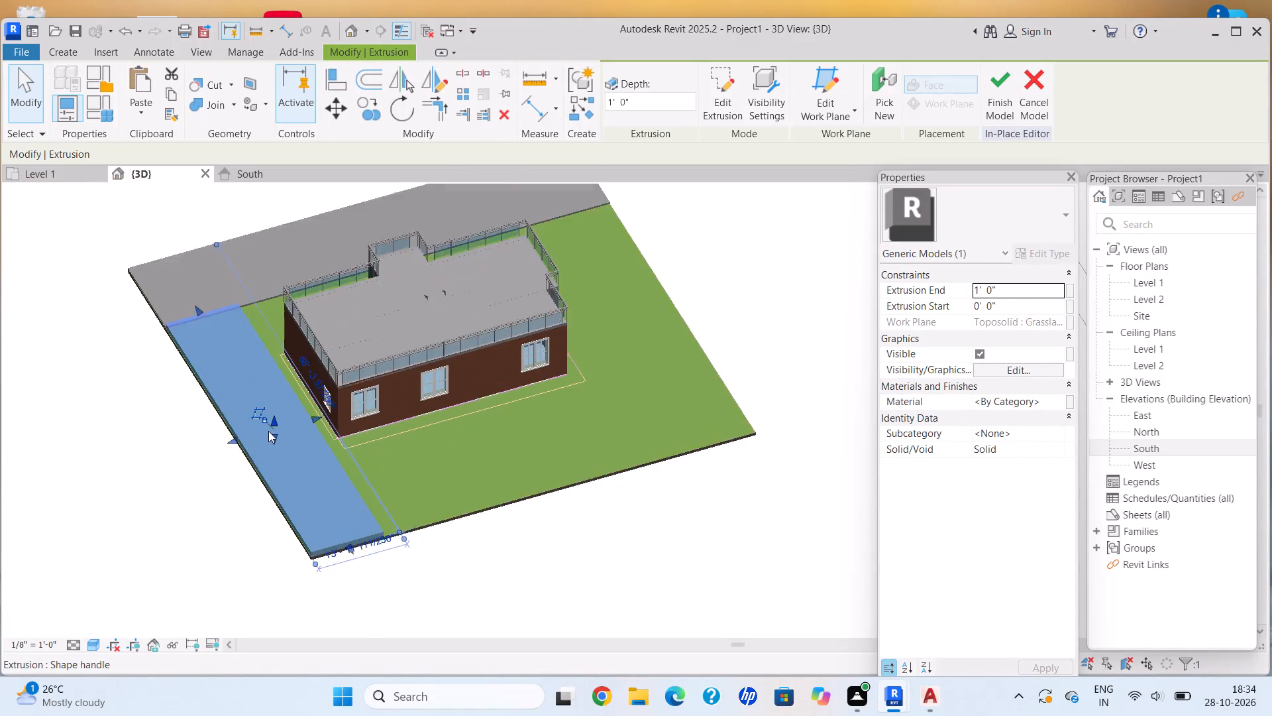
key(Escape)
Lower the top of the new slab behind the house to a depth of 0' 3".
scroll(375, 489, down, 1)
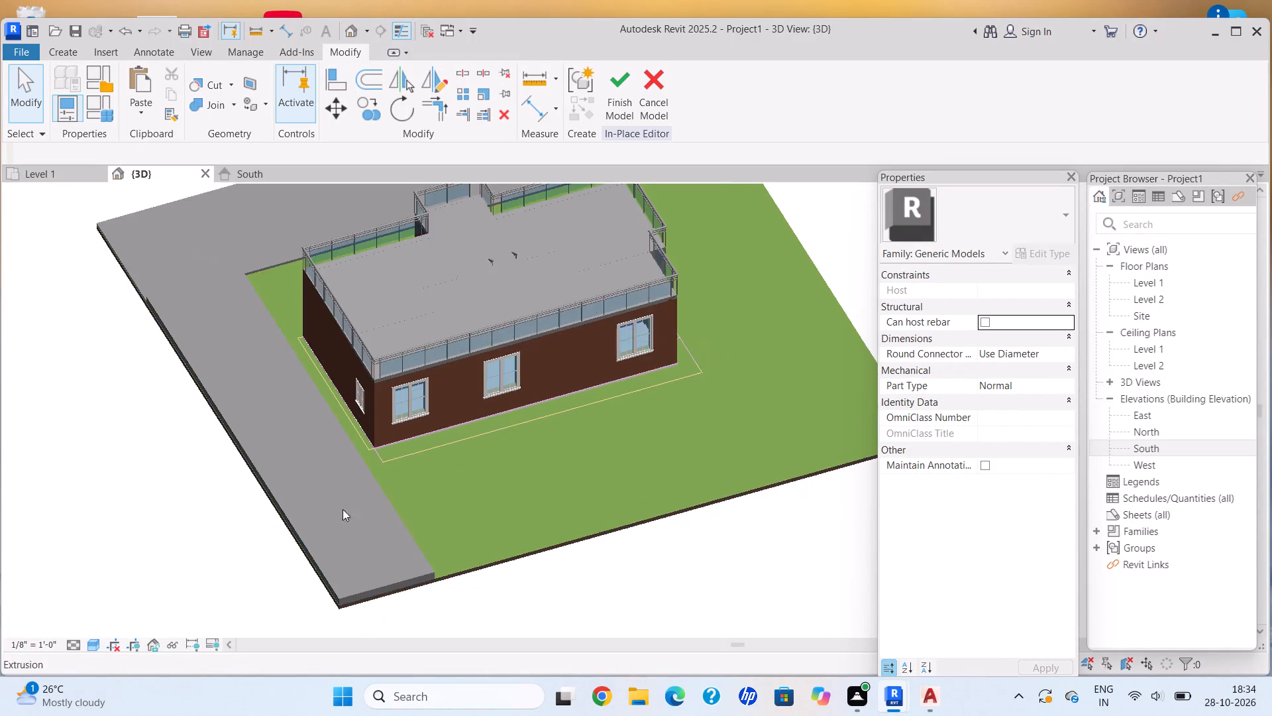
middle_drag(289, 522, 409, 436)
middle_drag(464, 502, 472, 371)
scroll(445, 495, up, 6)
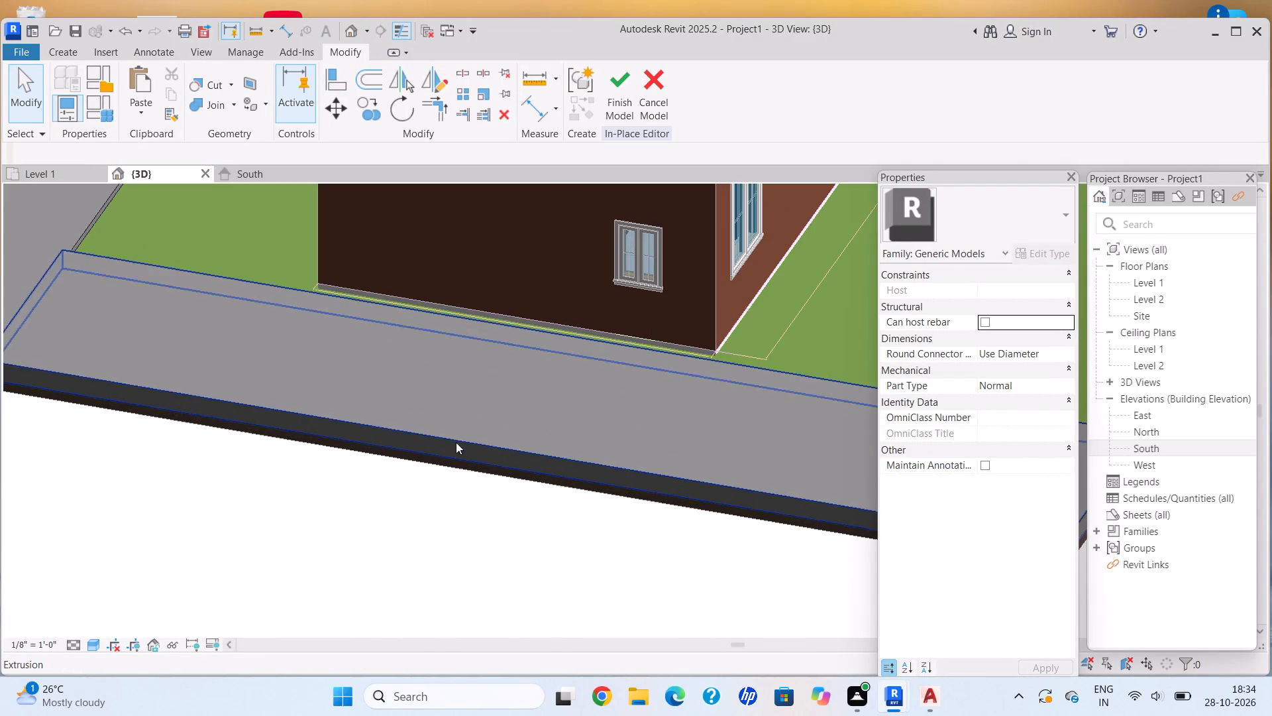
click(456, 442)
scroll(470, 456, up, 5)
middle_drag(452, 434, 248, 440)
scroll(248, 440, up, 1)
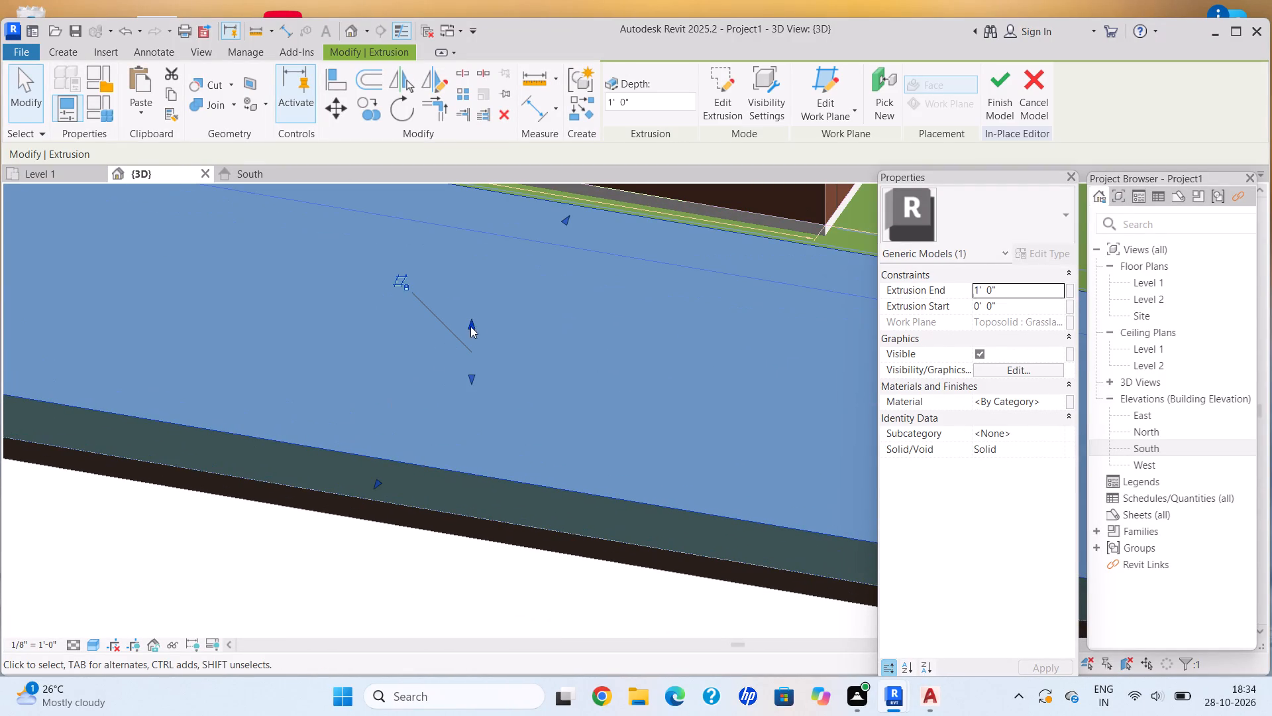
drag(468, 320, 486, 363)
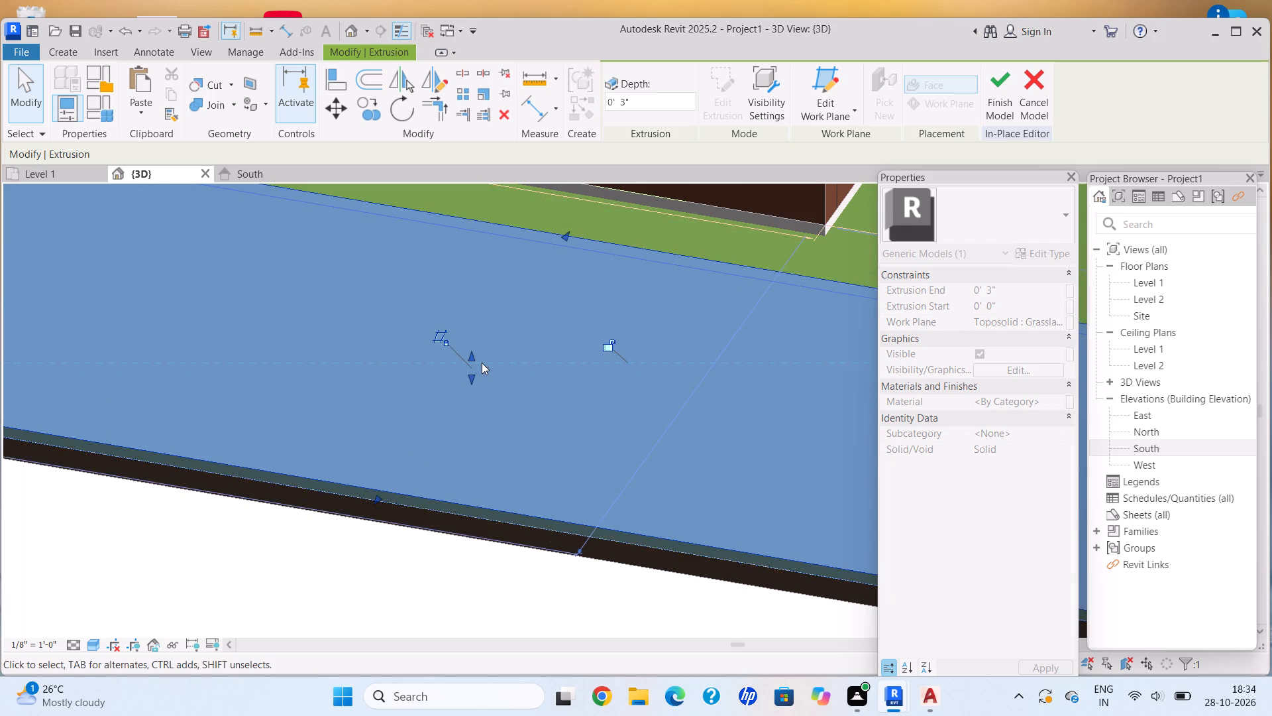
scroll(388, 404, down, 8)
shift+middle_drag(290, 418, 549, 399)
shift+scroll(549, 399, down, 5)
middle_drag(423, 426, 553, 315)
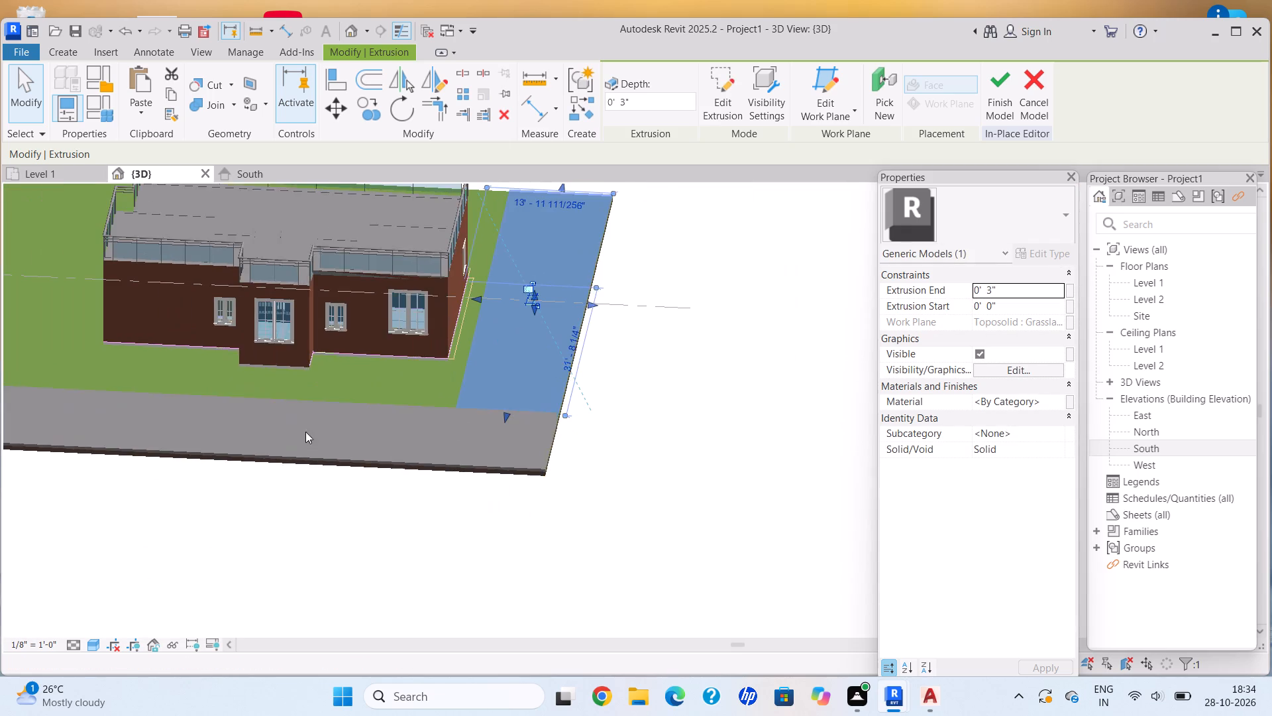
Lower the top of the first slab slightly, along the site's side edge next to the house.
scroll(211, 453, up, 6)
click(187, 444)
scroll(254, 454, up, 4)
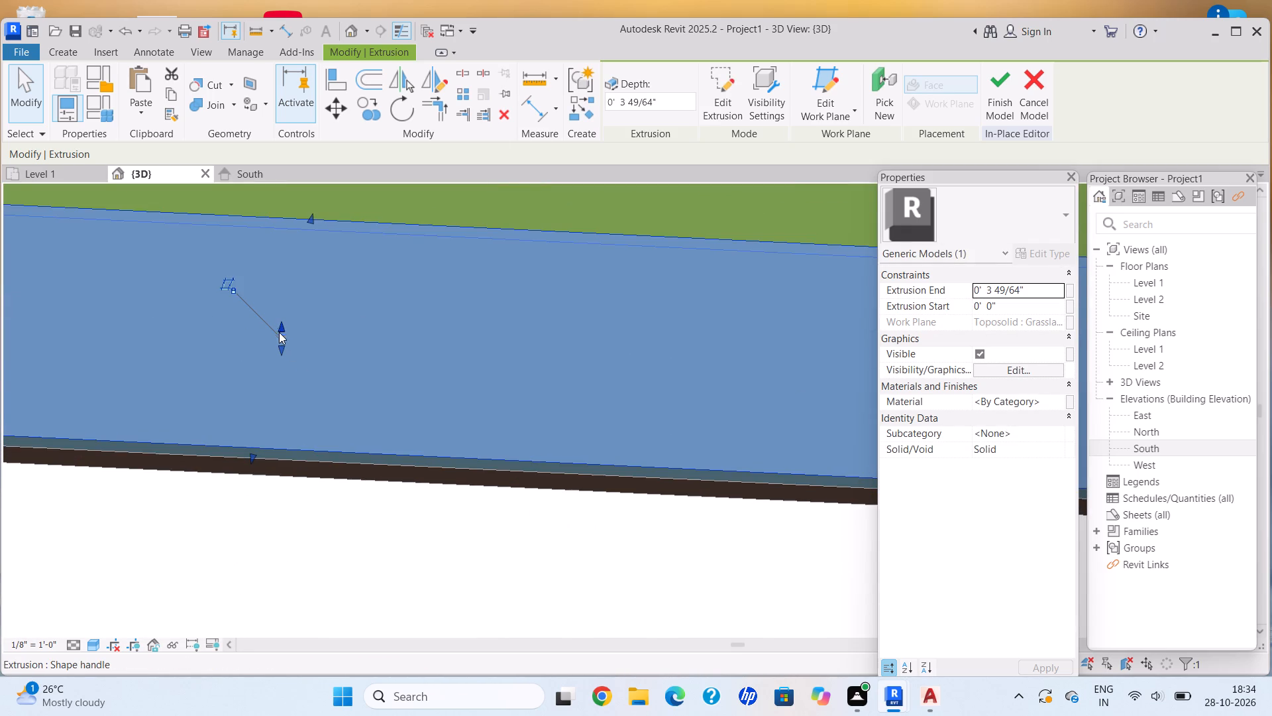
drag(278, 328, 274, 337)
key(Escape)
Check both extruded slabs against the house and site, and finish the in-place model.
scroll(219, 481, down, 13)
shift+middle_drag(159, 463, 377, 418)
middle_drag(388, 428, 416, 436)
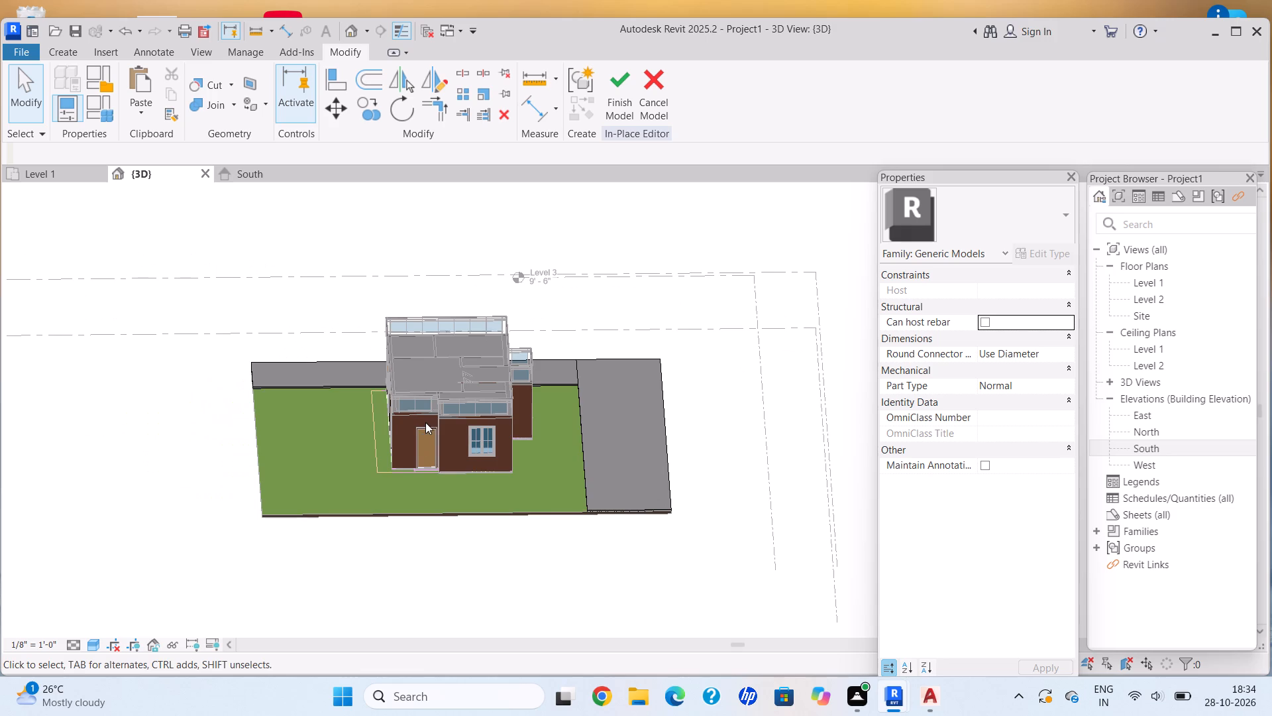
middle_drag(423, 420, 378, 430)
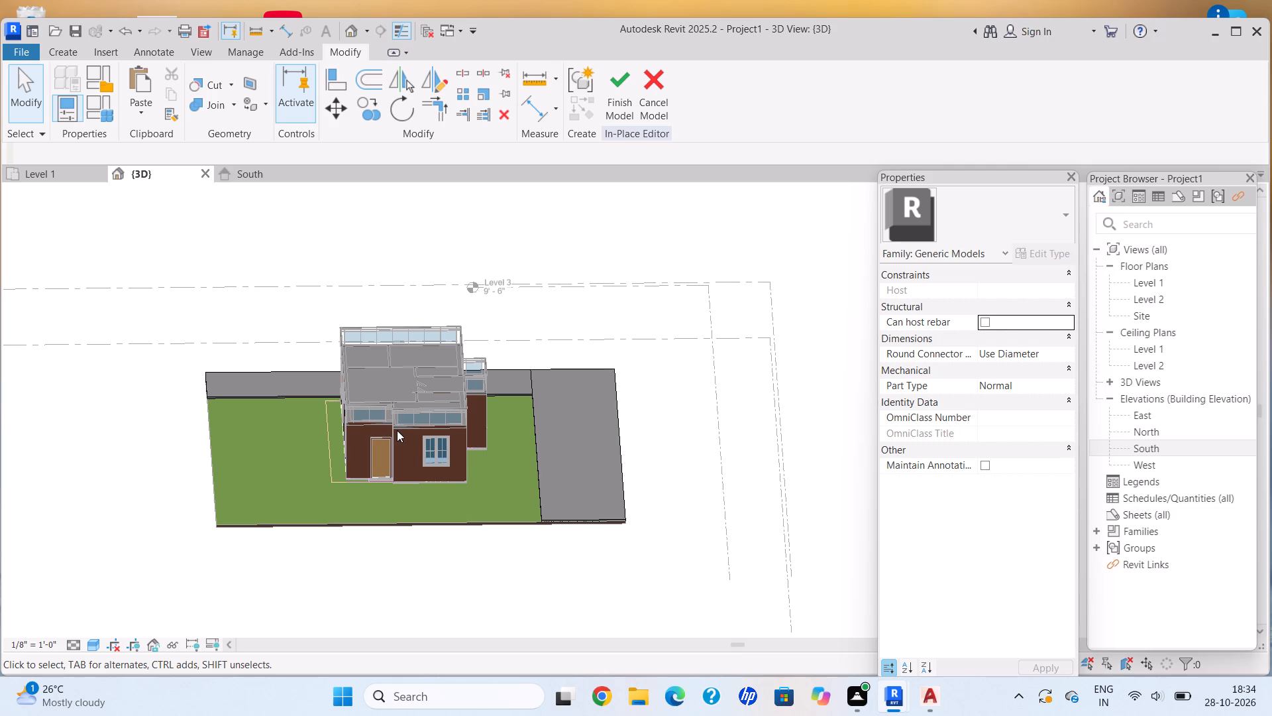
middle_drag(357, 439, 384, 453)
scroll(437, 474, up, 3)
middle_drag(517, 469, 447, 422)
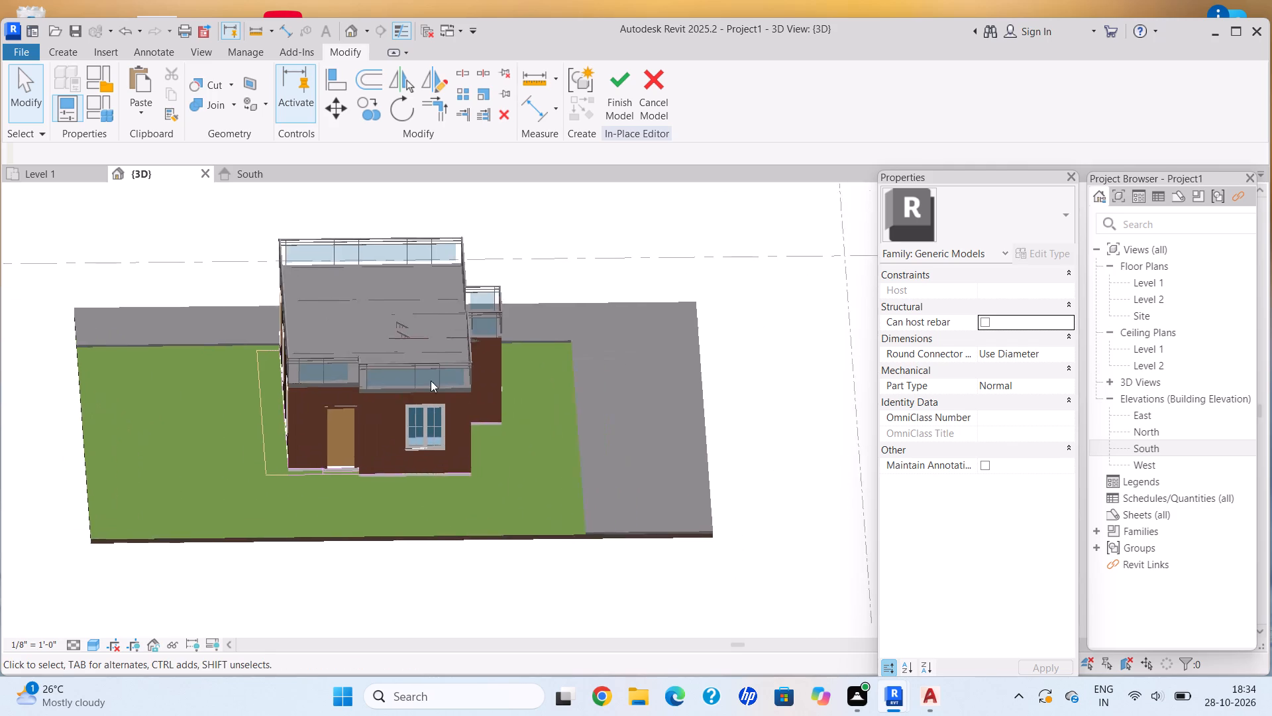
click(625, 78)
Start placing a component on Level 1 and open the family library to load another family.
middle_click(451, 401)
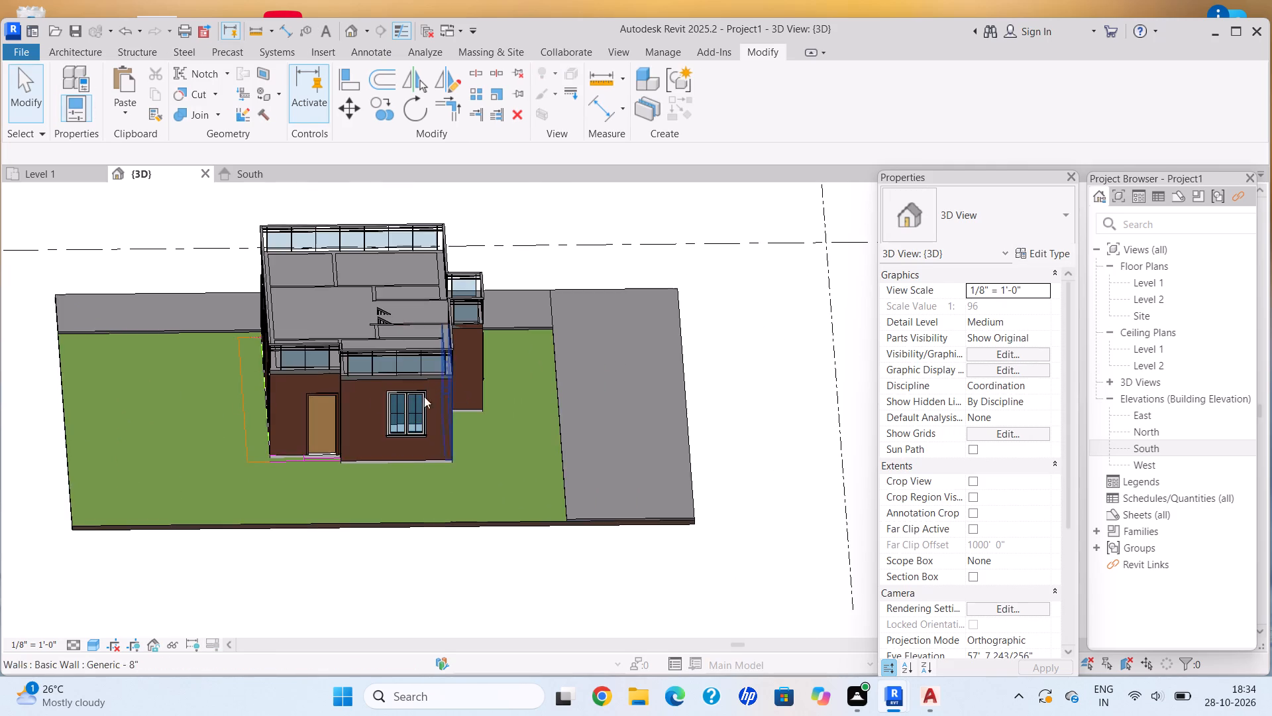
middle_drag(126, 397, 166, 412)
scroll(227, 418, down, 3)
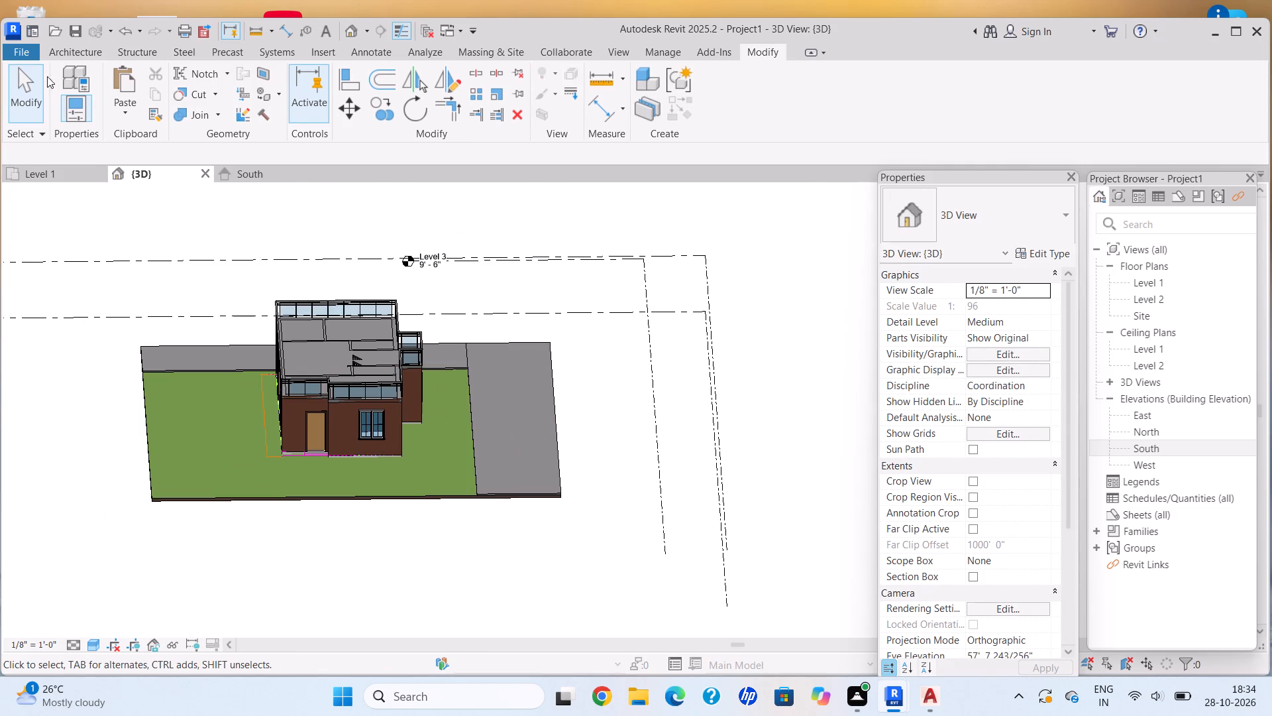
click(73, 52)
click(201, 113)
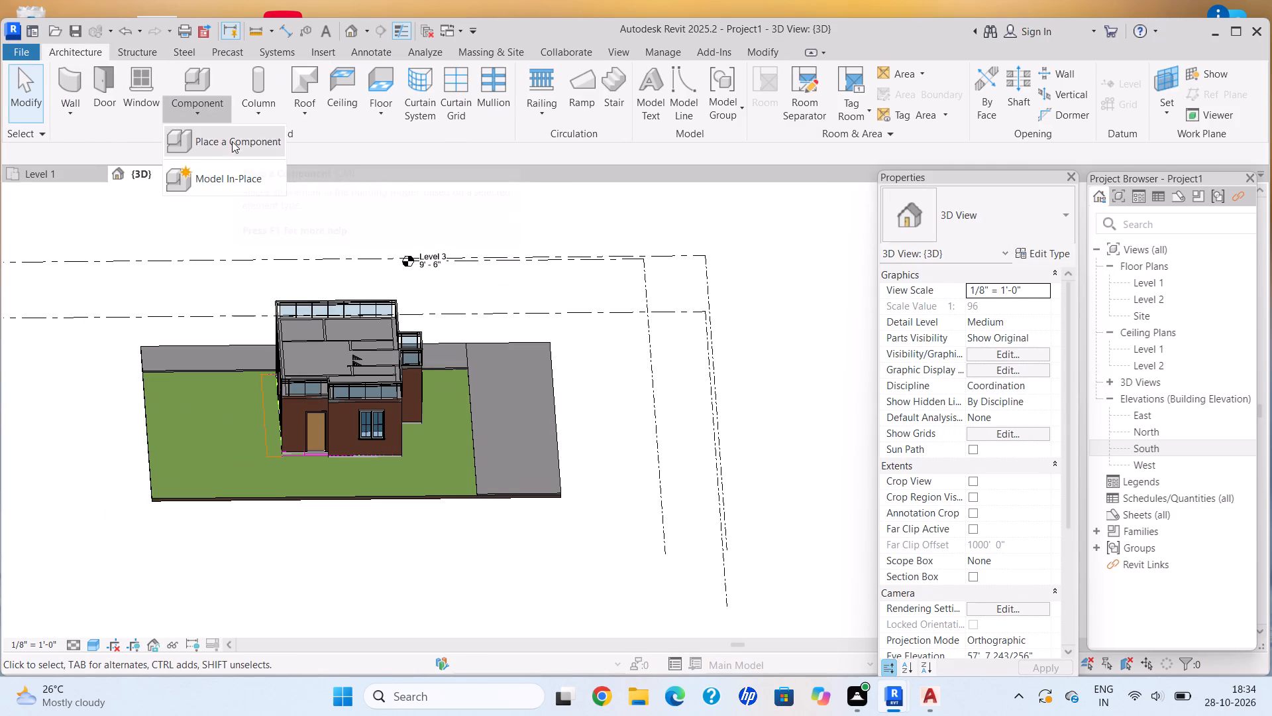
click(232, 141)
click(723, 106)
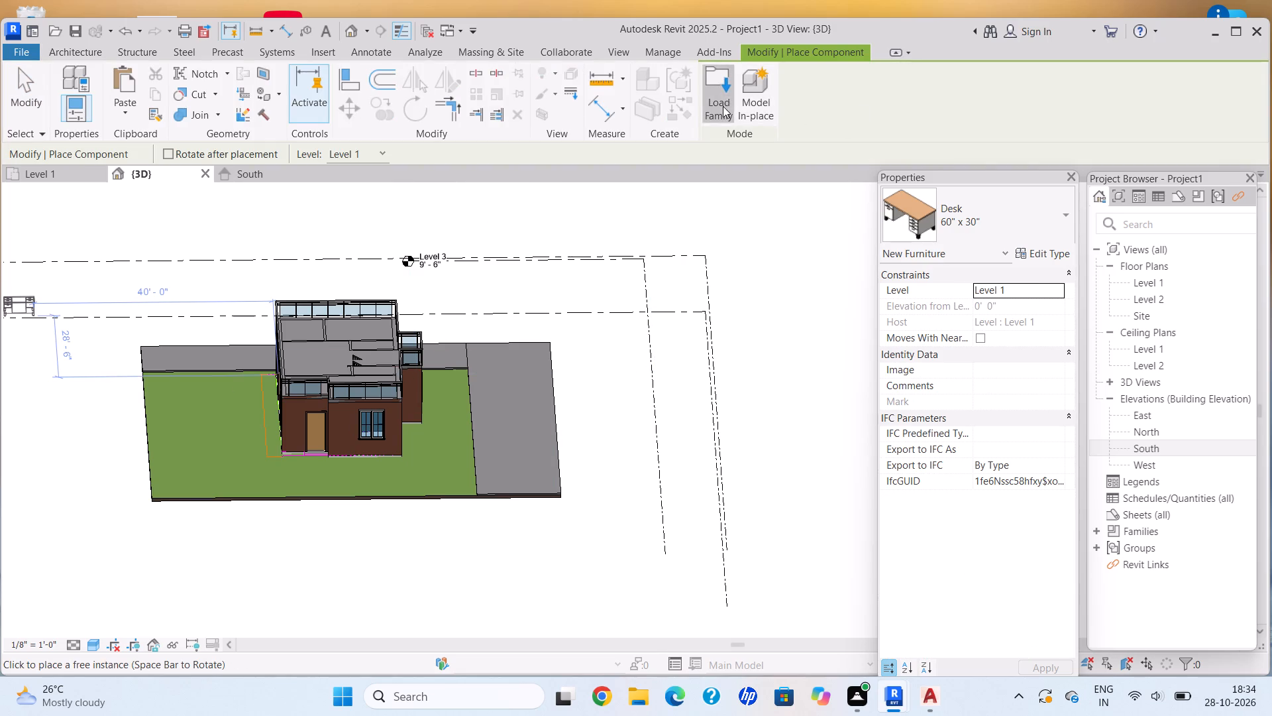
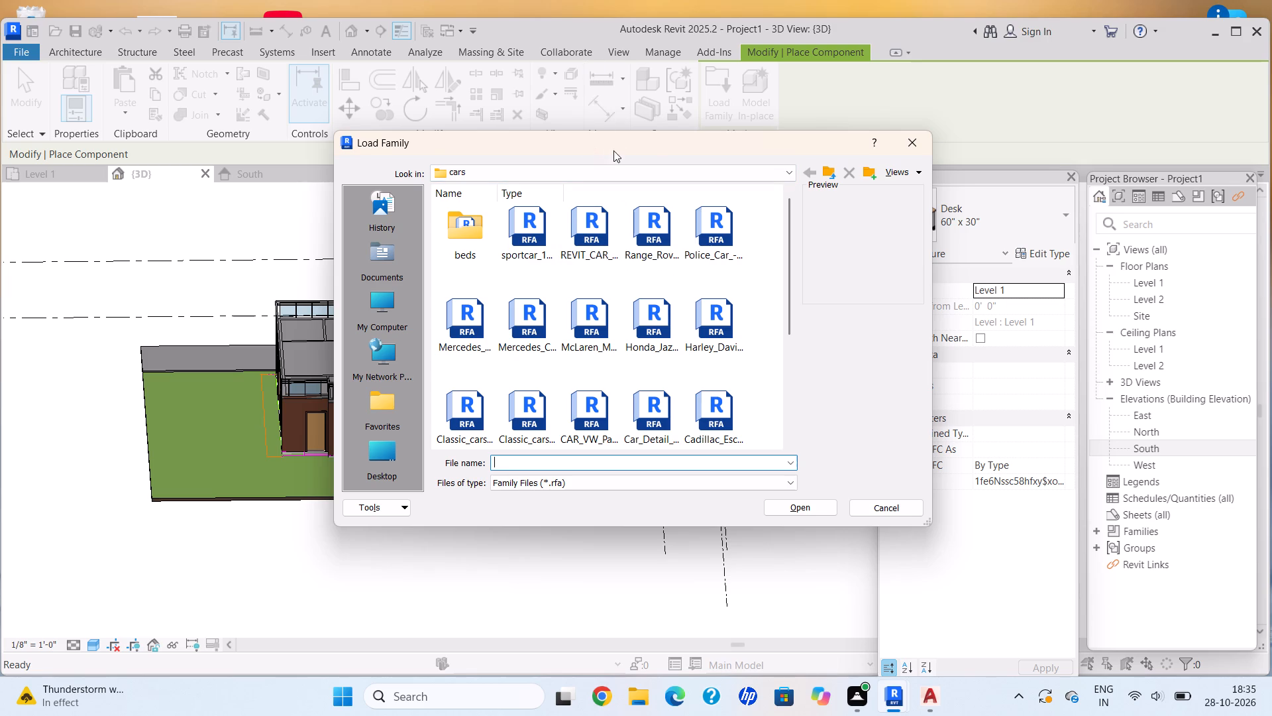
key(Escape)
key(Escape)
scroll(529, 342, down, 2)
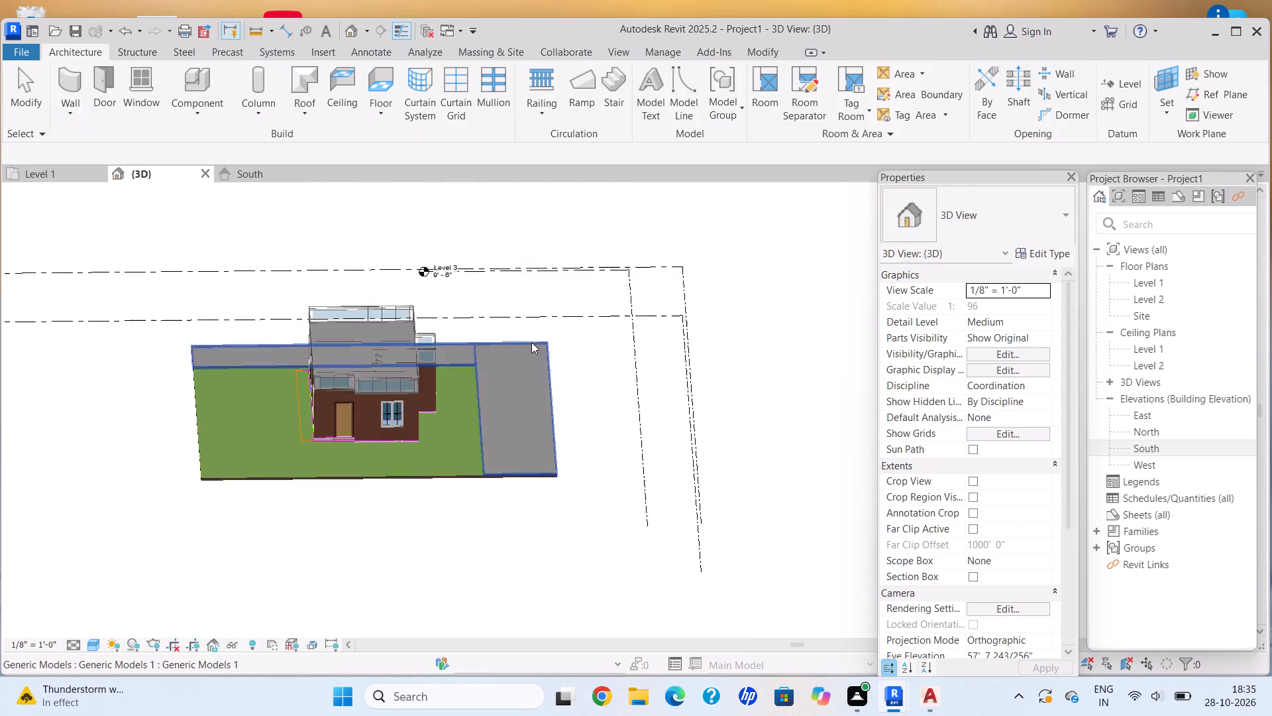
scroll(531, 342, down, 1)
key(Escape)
In the Level 1 floor plan, load the king_size_bed_with_pillows_and_scatters_16541 family from the beds folder for component placement.
click(82, 170)
scroll(439, 376, down, 2)
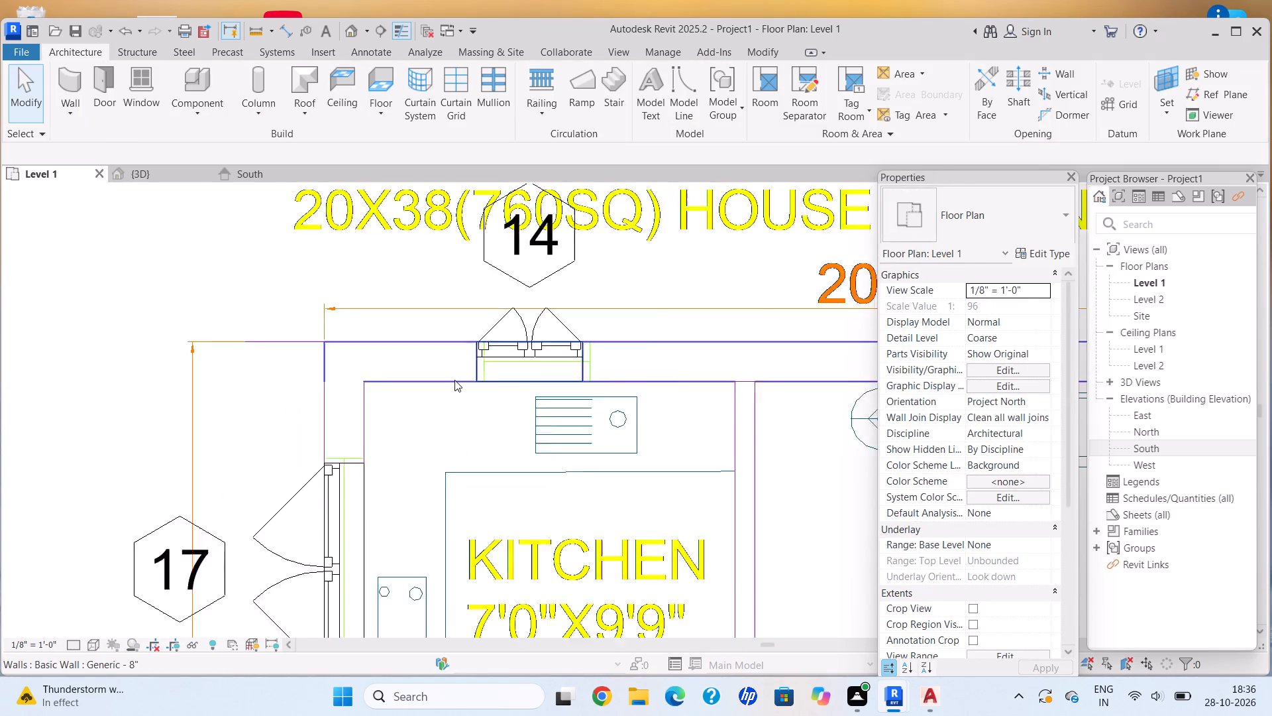
scroll(454, 380, down, 4)
middle_drag(455, 380, 355, 293)
scroll(482, 404, down, 6)
middle_drag(482, 404, 456, 343)
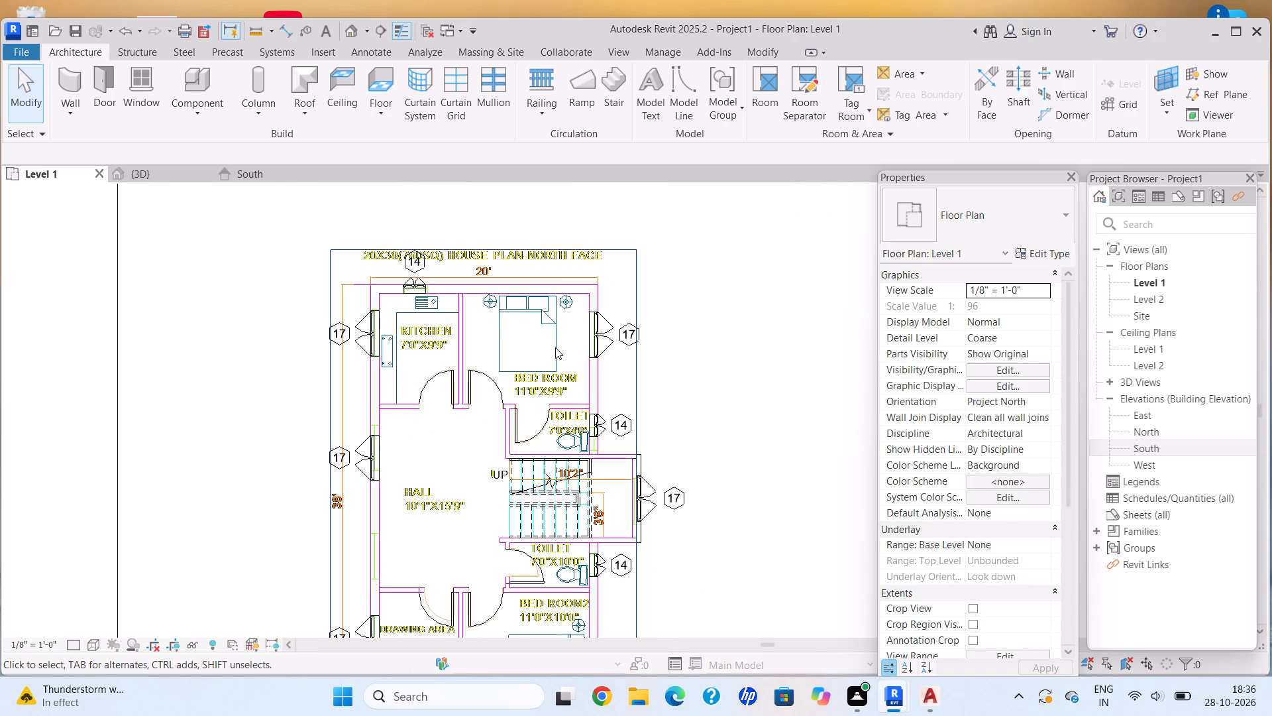
click(201, 111)
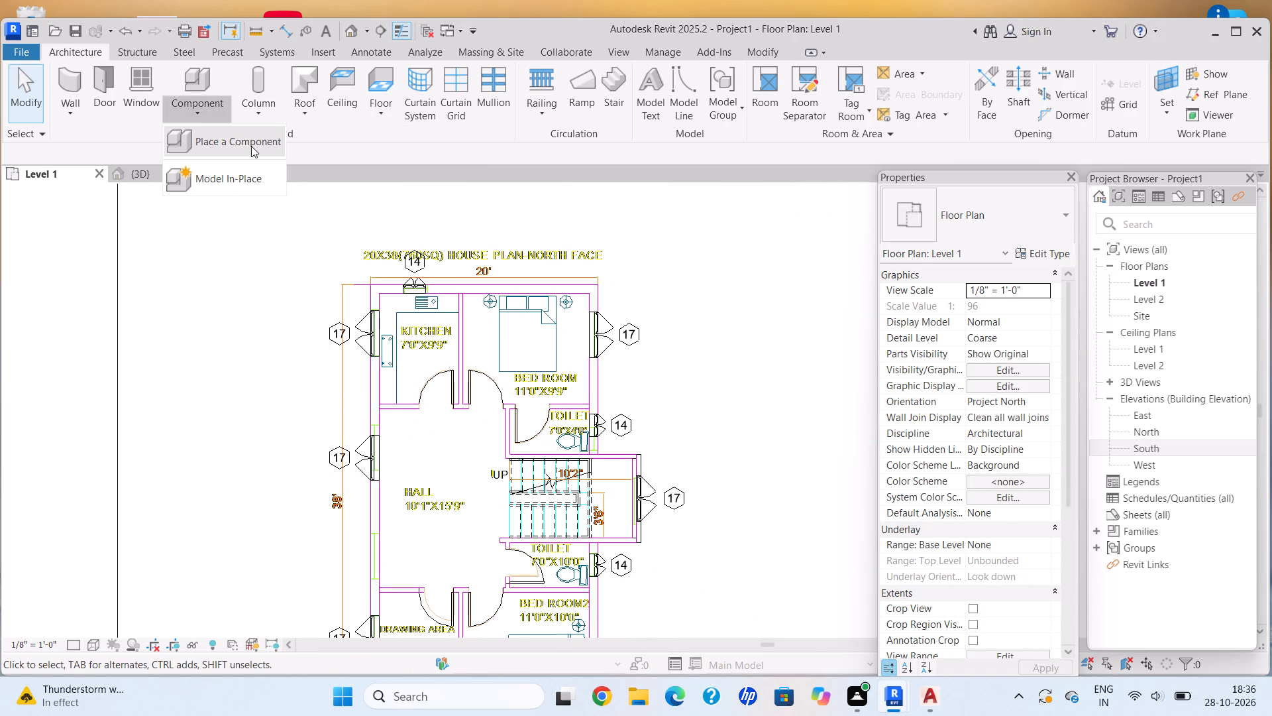
click(251, 146)
click(735, 109)
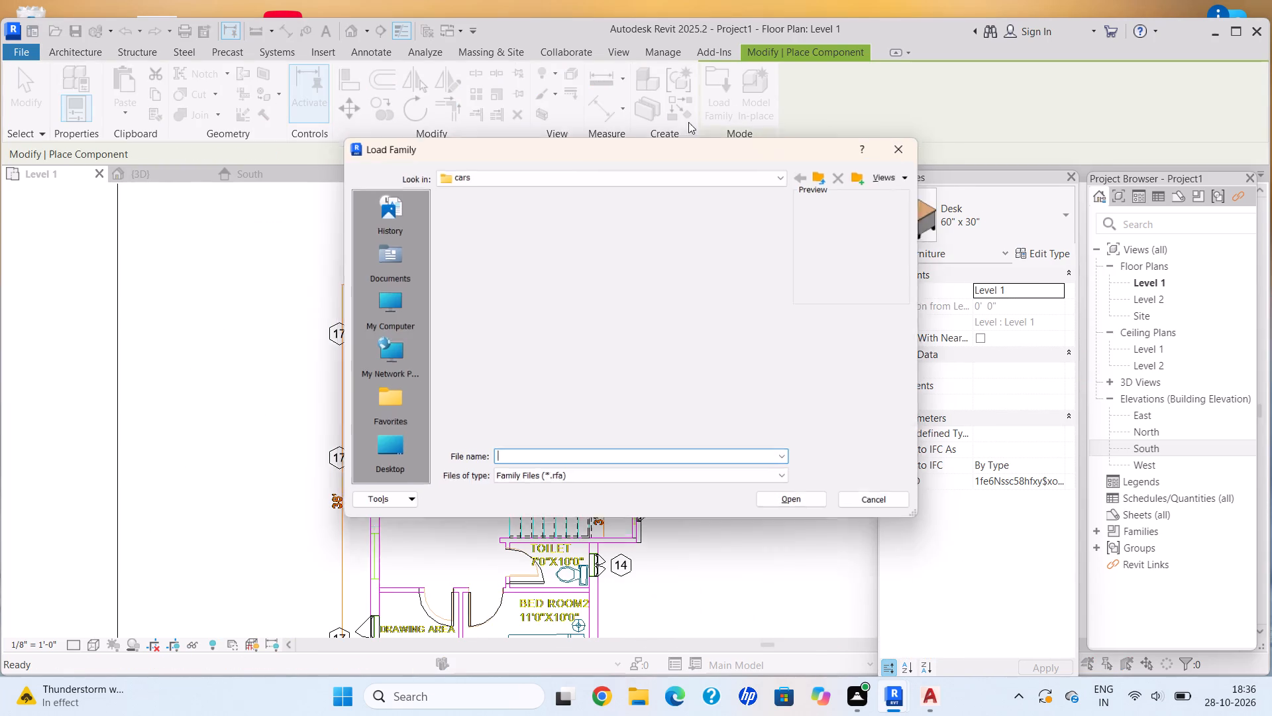
double_click(456, 232)
click(625, 244)
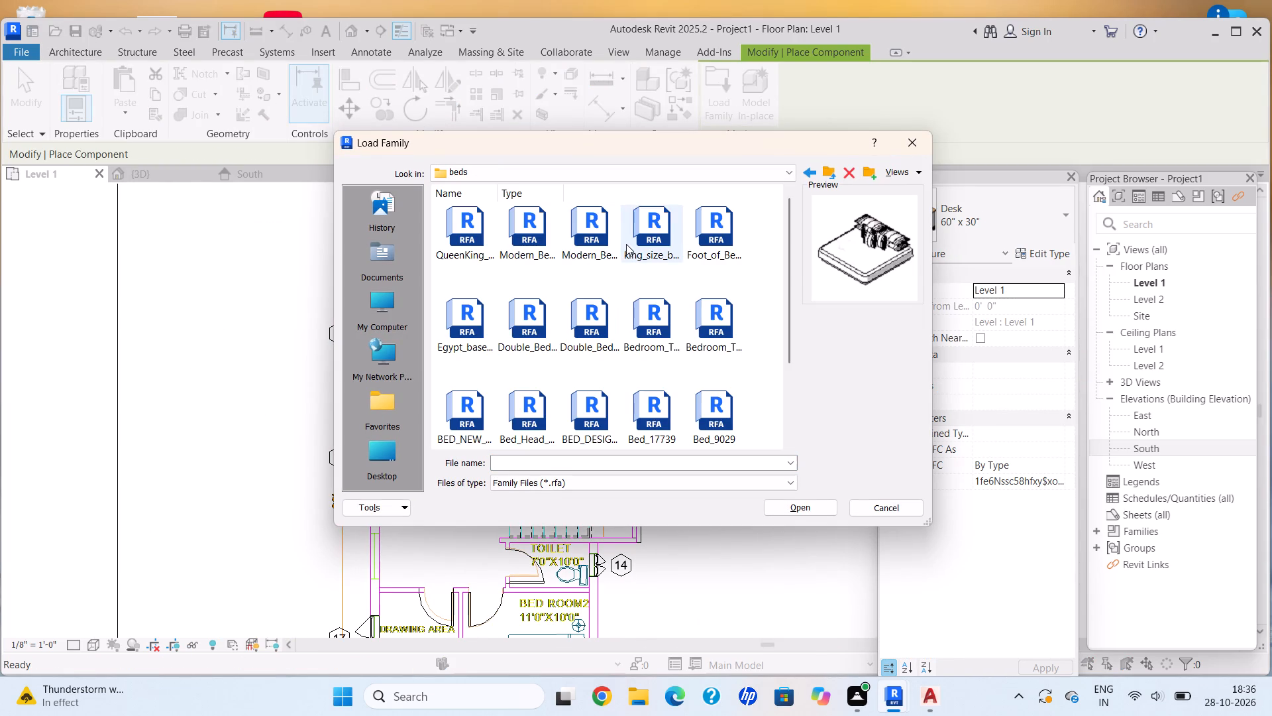
click(813, 503)
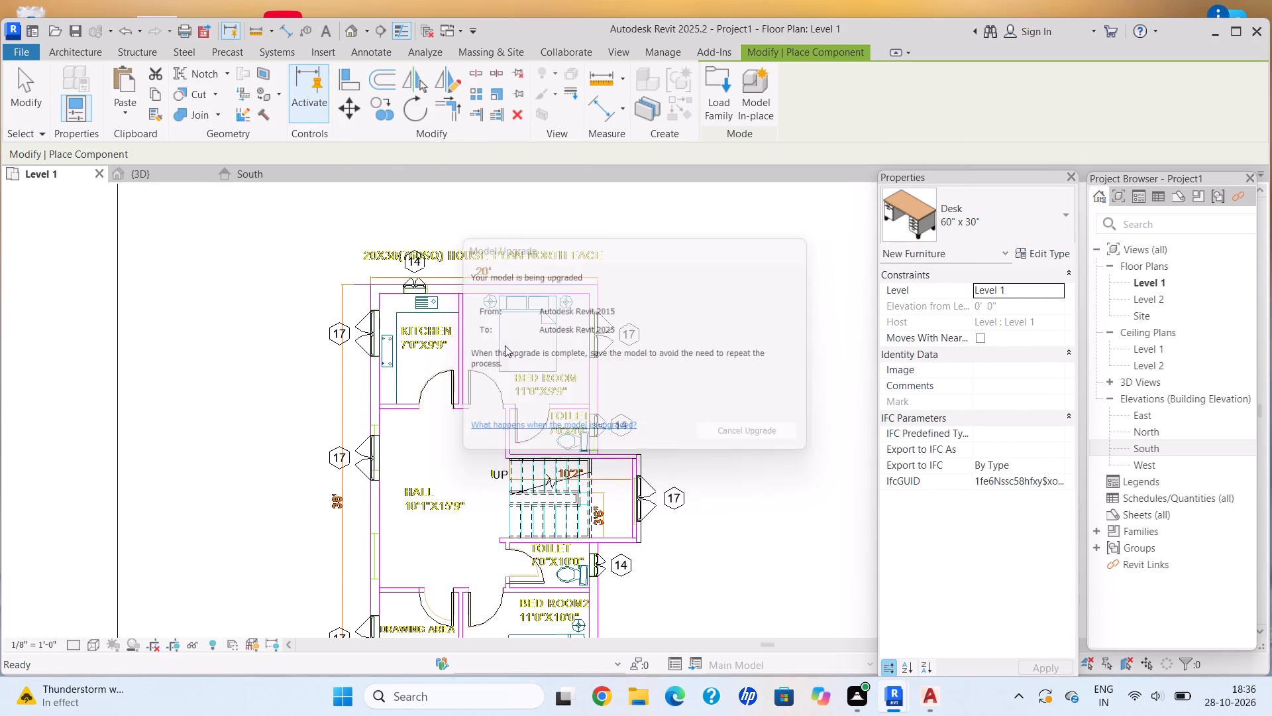
Place the king-size bed in the 11'0"X9'9" bedroom, rotated to match the bed drawn in the imported plan.
scroll(520, 311, up, 4)
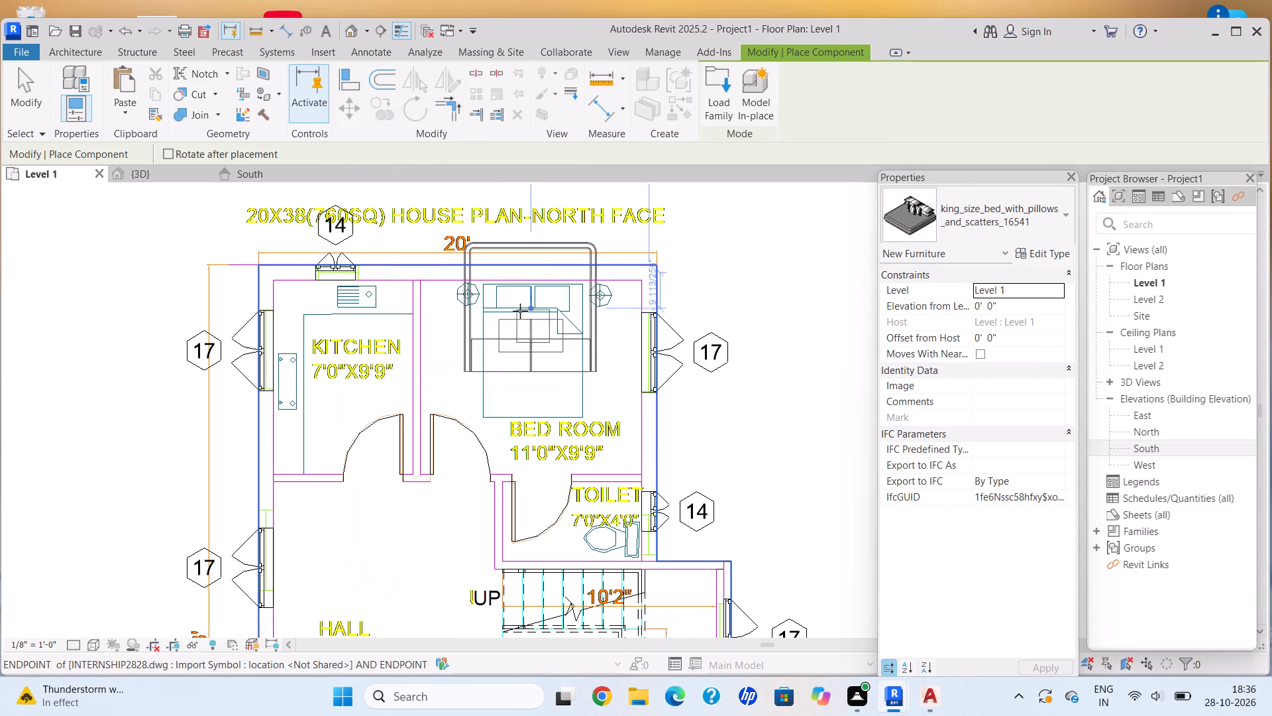
key(space)
key(space)
scroll(531, 342, up, 2)
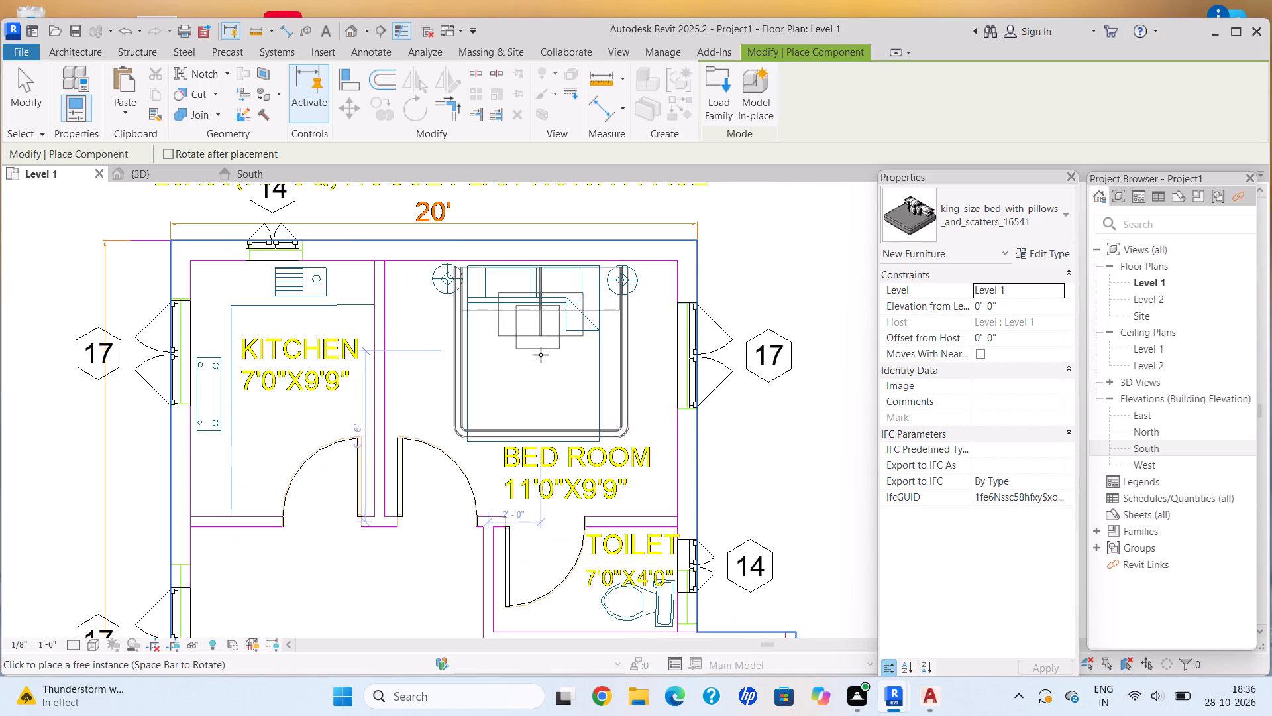
click(545, 358)
Place a second king-size bed in BED ROOM2, rotated so its headboard faces the side wall like the drawn bed.
scroll(513, 412, down, 6)
middle_drag(513, 414, 507, 404)
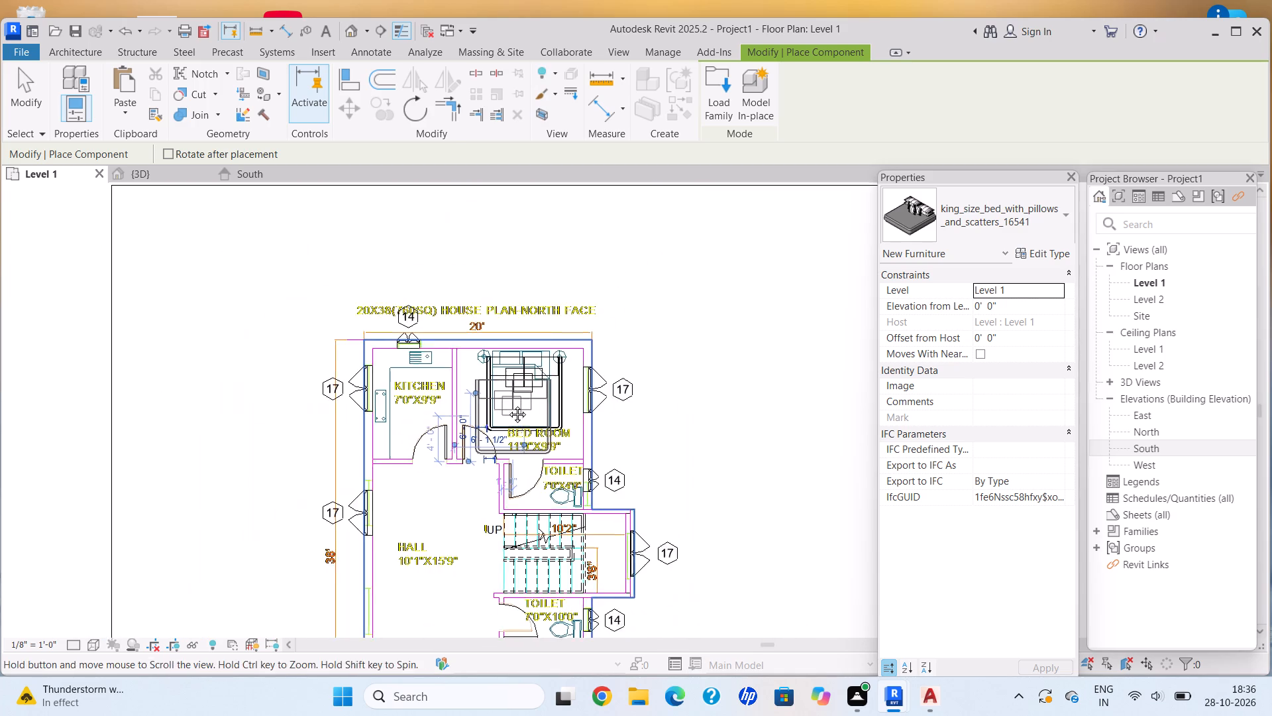
middle_drag(507, 404, 507, 390)
scroll(507, 404, down, 2)
middle_drag(519, 383, 499, 278)
key(space)
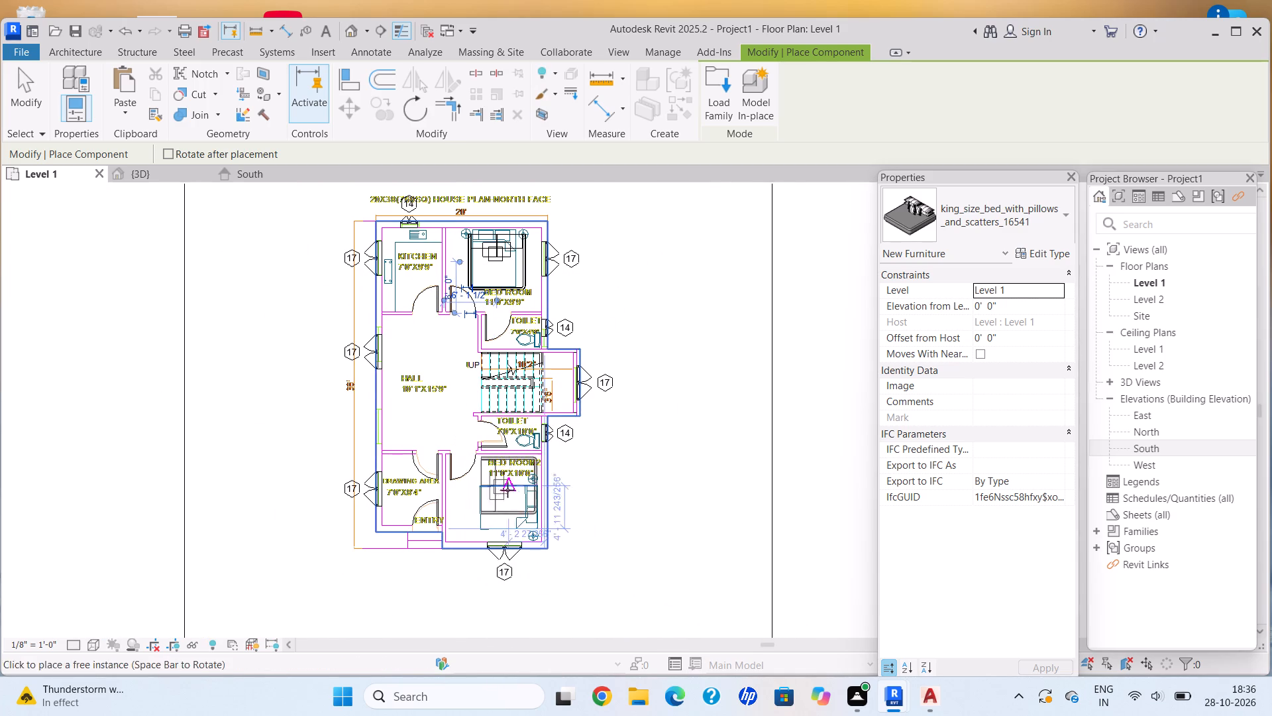
key(space)
key(space)
scroll(507, 501, up, 4)
key(space)
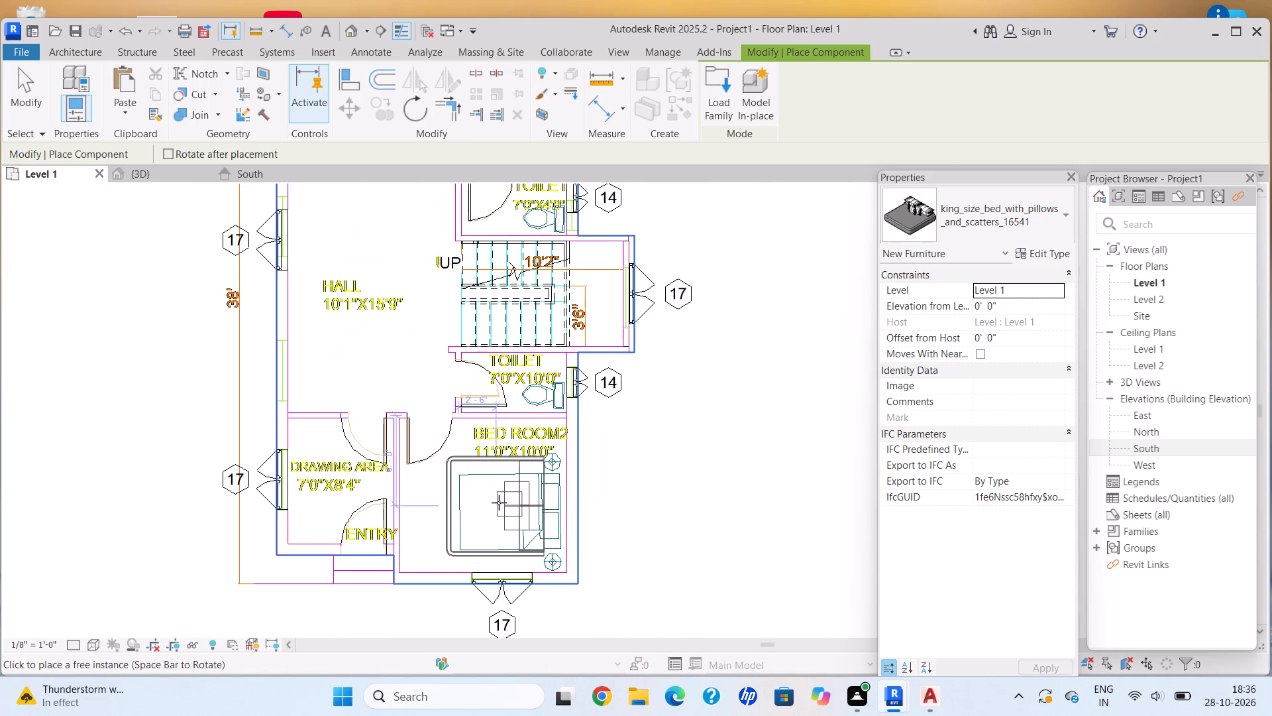
click(503, 503)
key(Escape)
key(Escape)
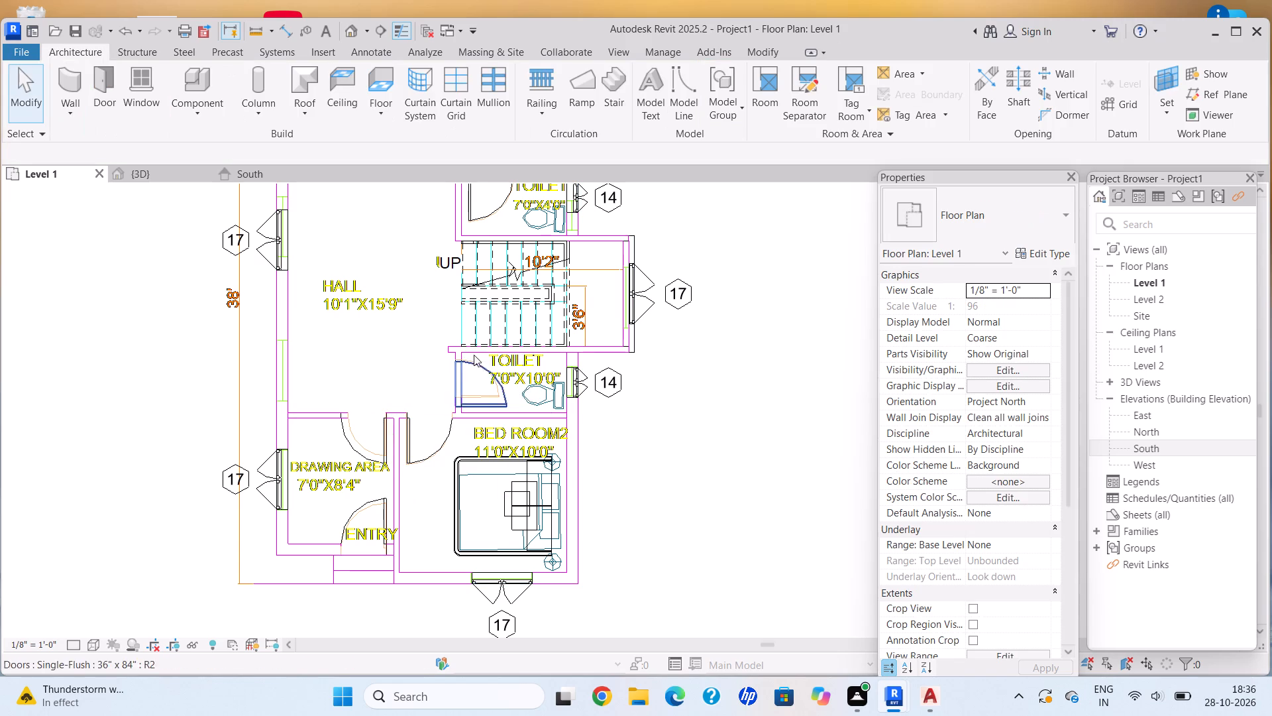
Load the Modern_Toilet_7747 plumbing family from the wash basin folder for component placement.
middle_drag(476, 357, 494, 402)
scroll(489, 390, down, 1)
click(204, 93)
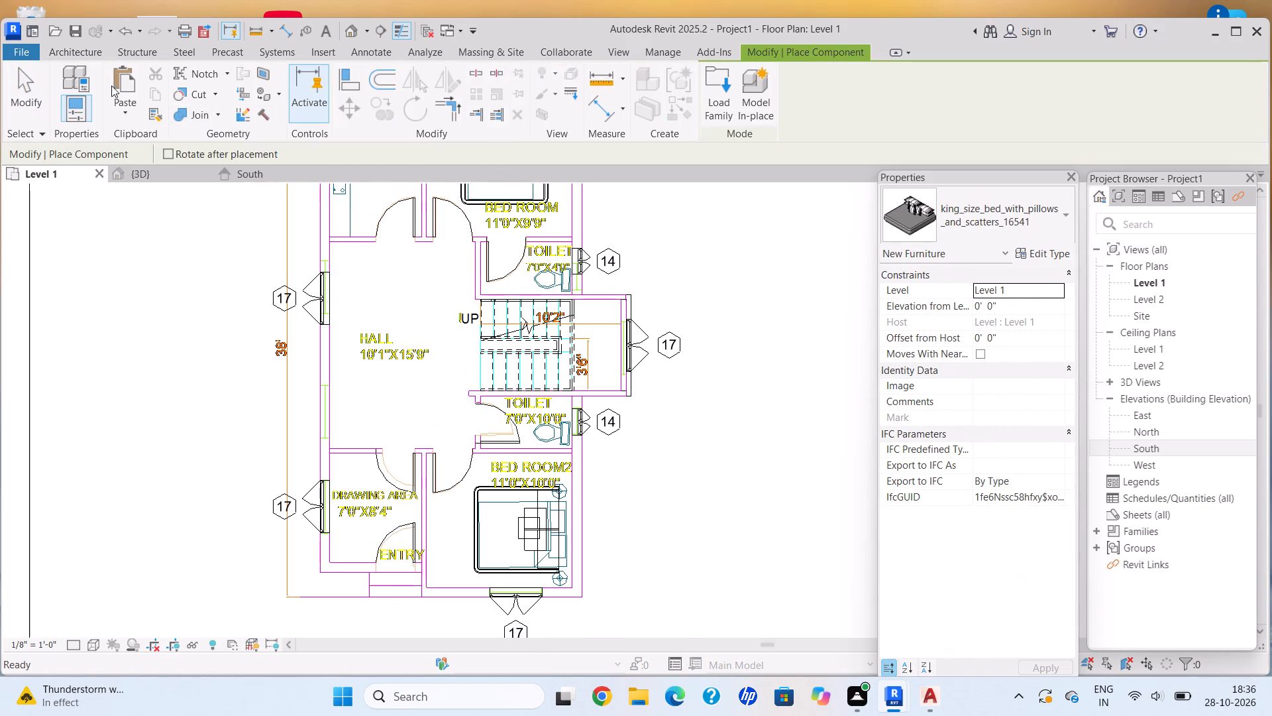
key(Escape)
click(198, 113)
click(242, 141)
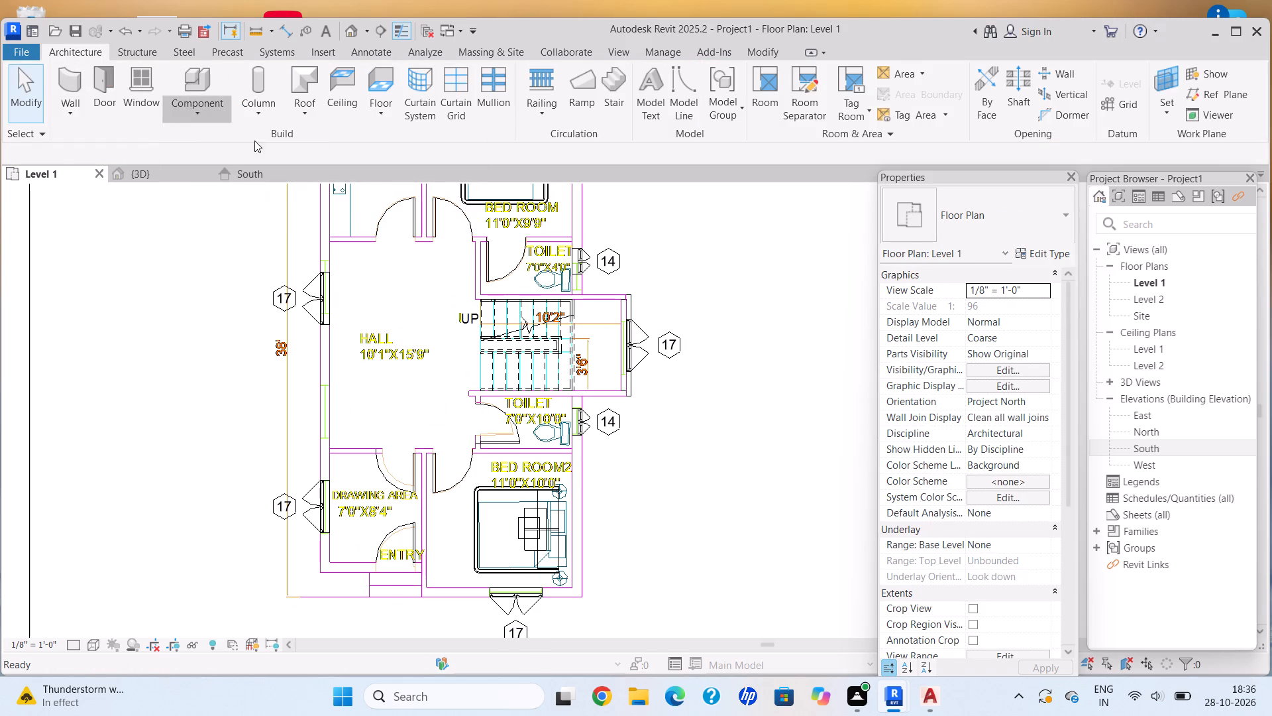
click(714, 113)
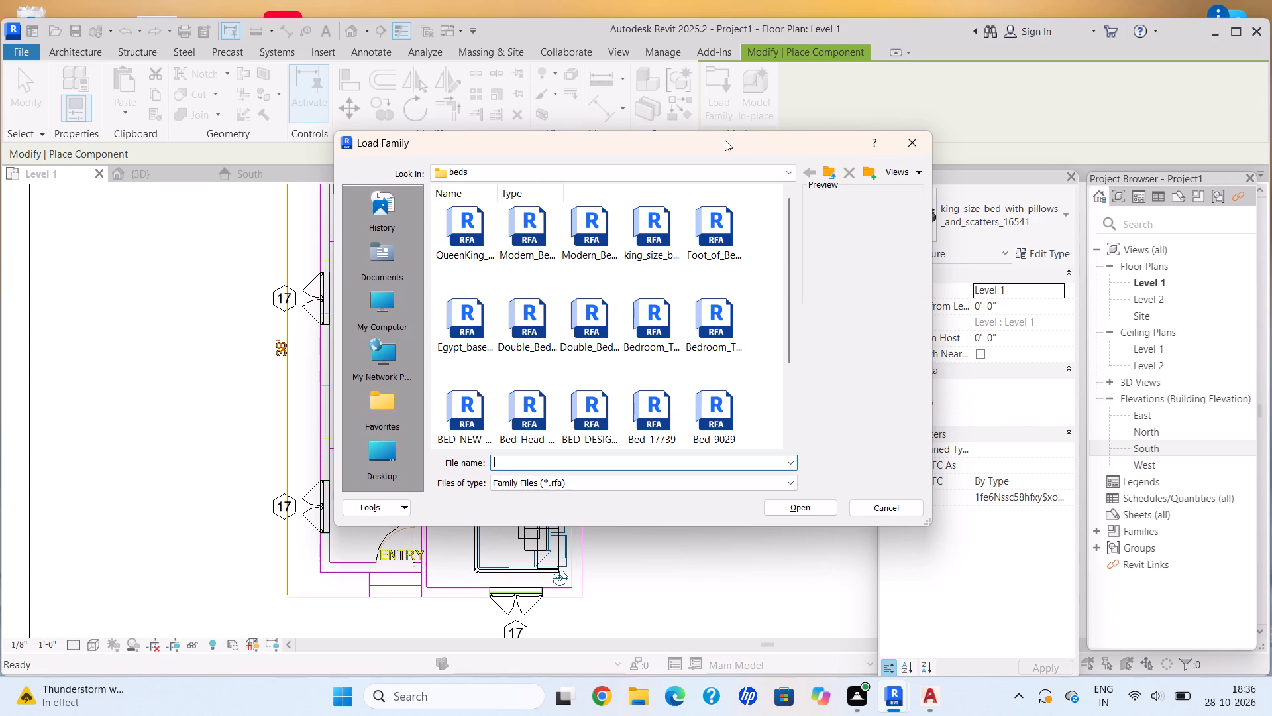
double_click(390, 259)
double_click(476, 239)
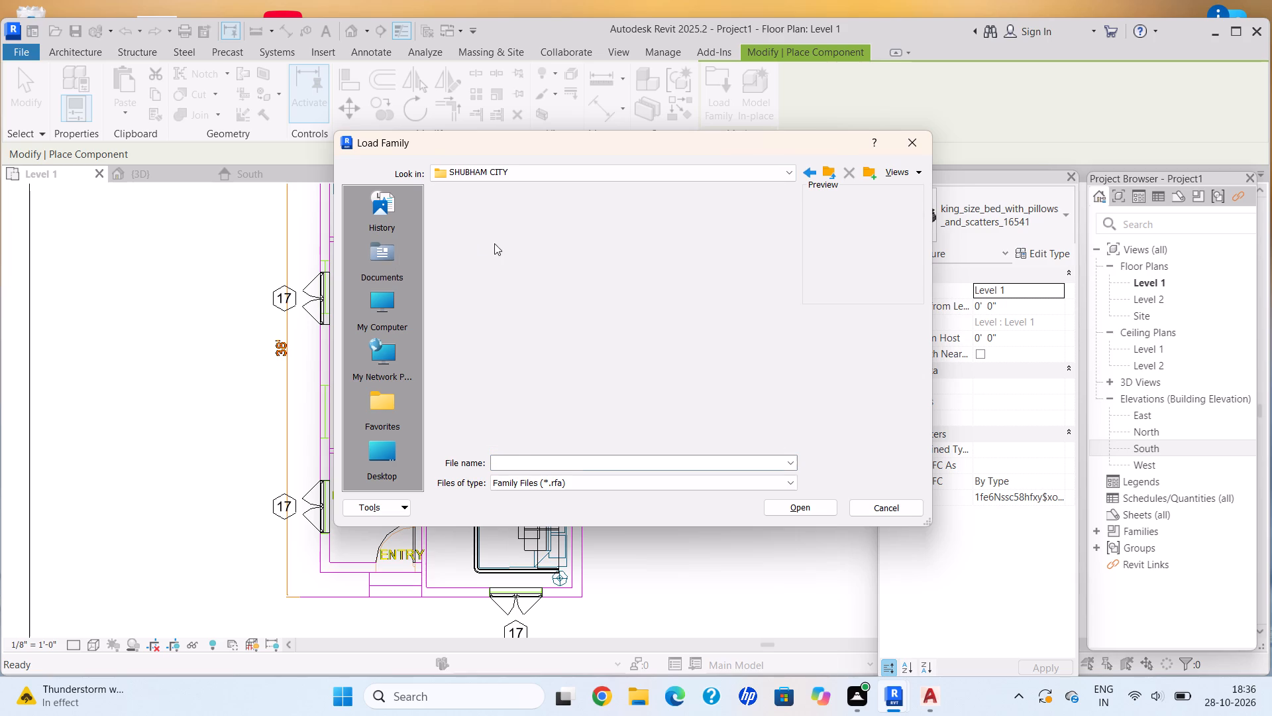
click(450, 244)
double_click(473, 243)
click(629, 326)
click(783, 506)
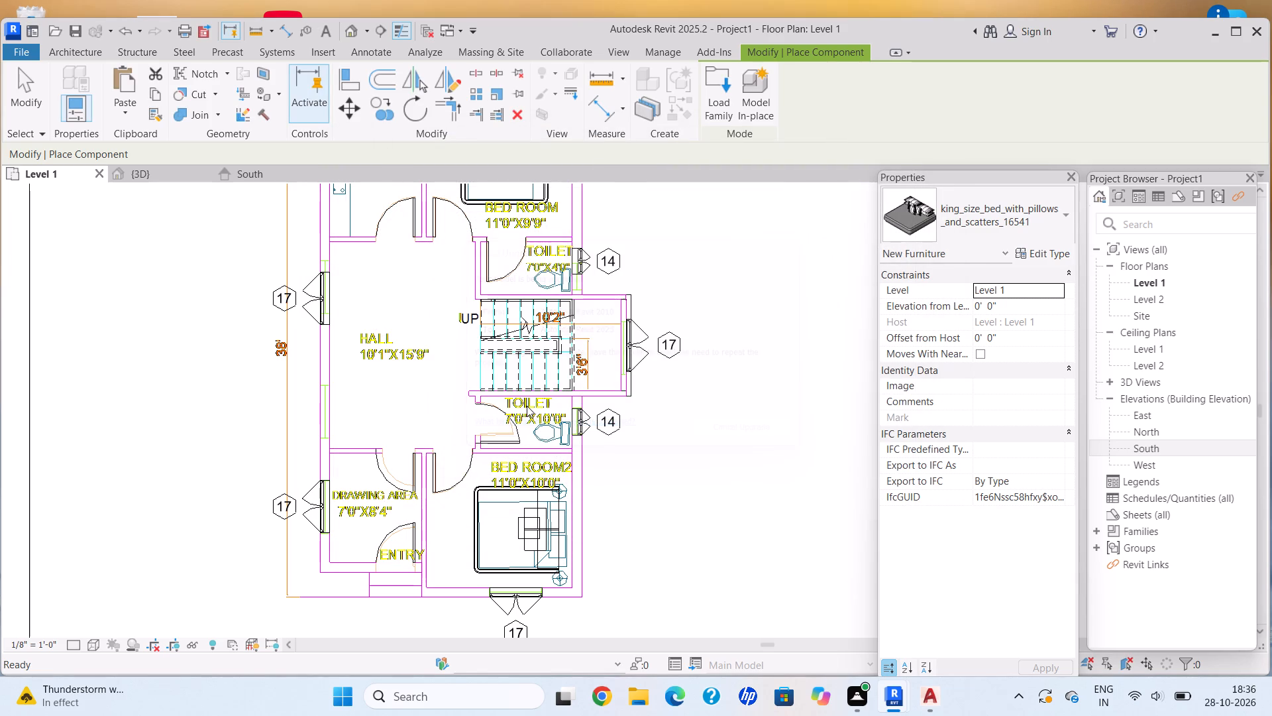
Place the modern toilet over the drawn fixture in the toilet beside BED ROOM2, rotated with its tank toward the exterior wall.
scroll(545, 430, up, 5)
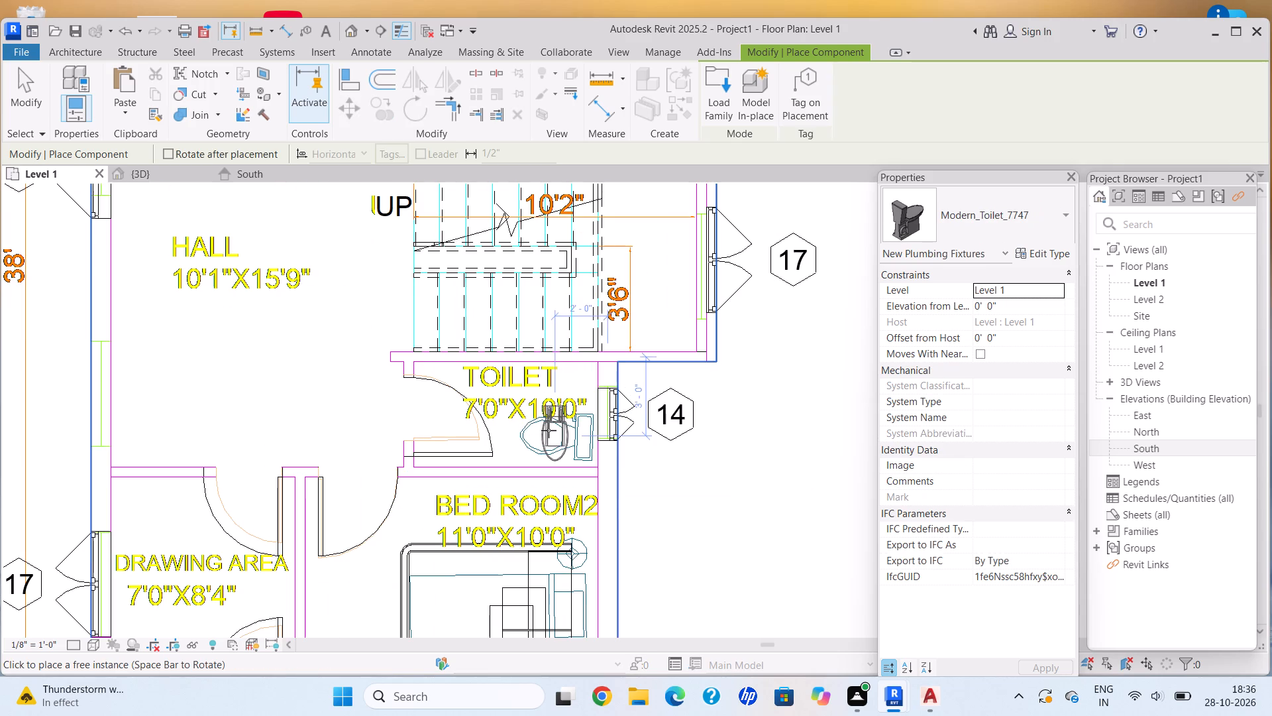
key(space)
key(space)
key(space)
scroll(555, 429, up, 2)
key(space)
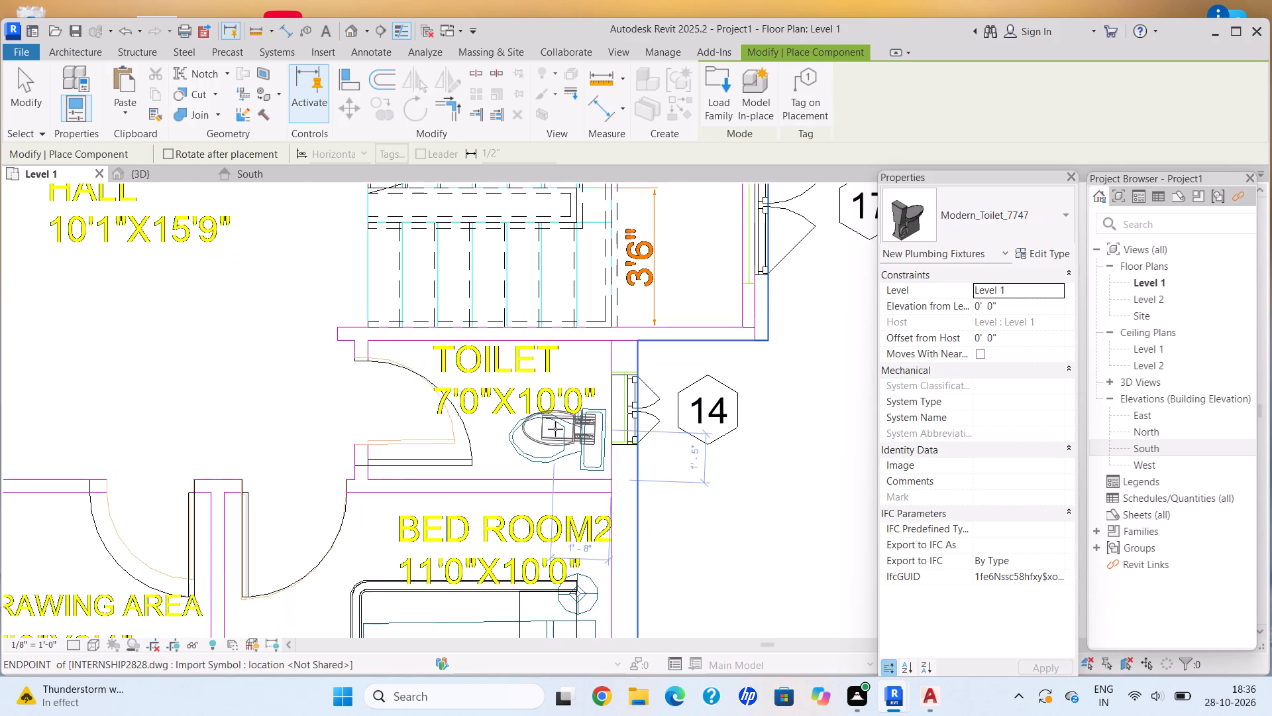
scroll(555, 429, up, 2)
click(562, 438)
scroll(548, 426, down, 8)
key(Escape)
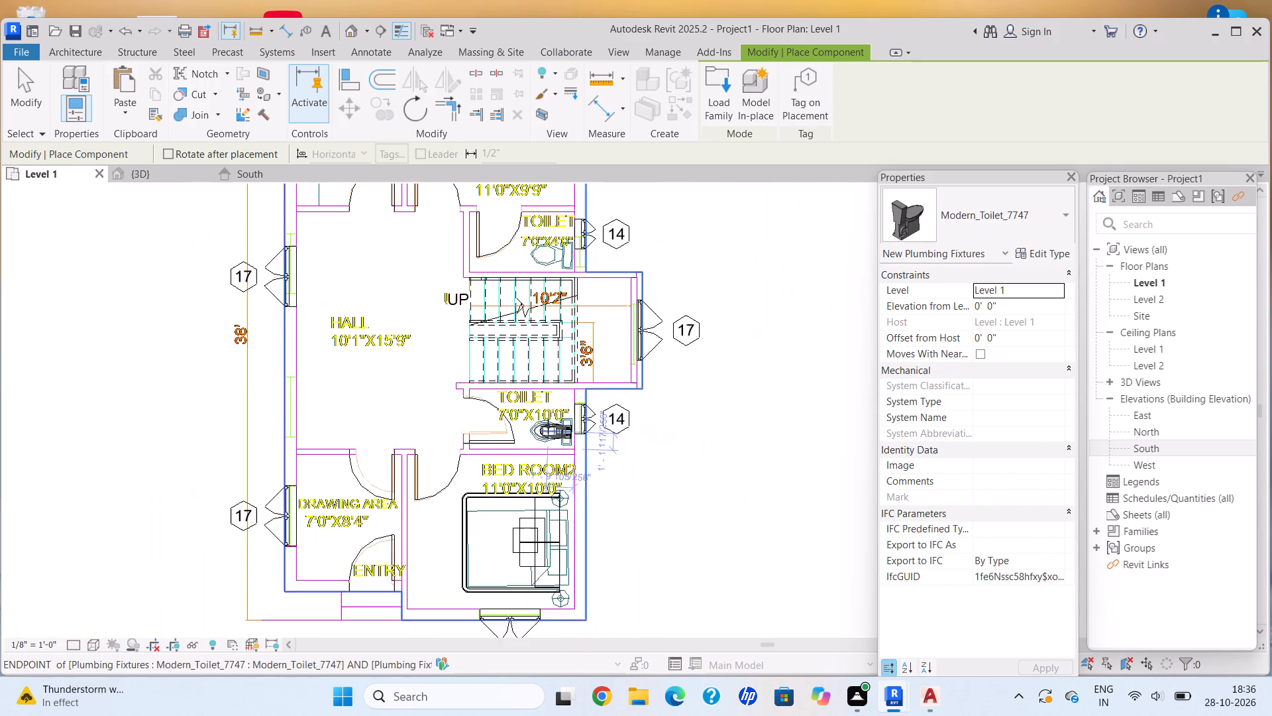
scroll(548, 426, down, 7)
key(Escape)
middle_drag(548, 425, 531, 446)
key(Escape)
middle_drag(499, 265, 505, 312)
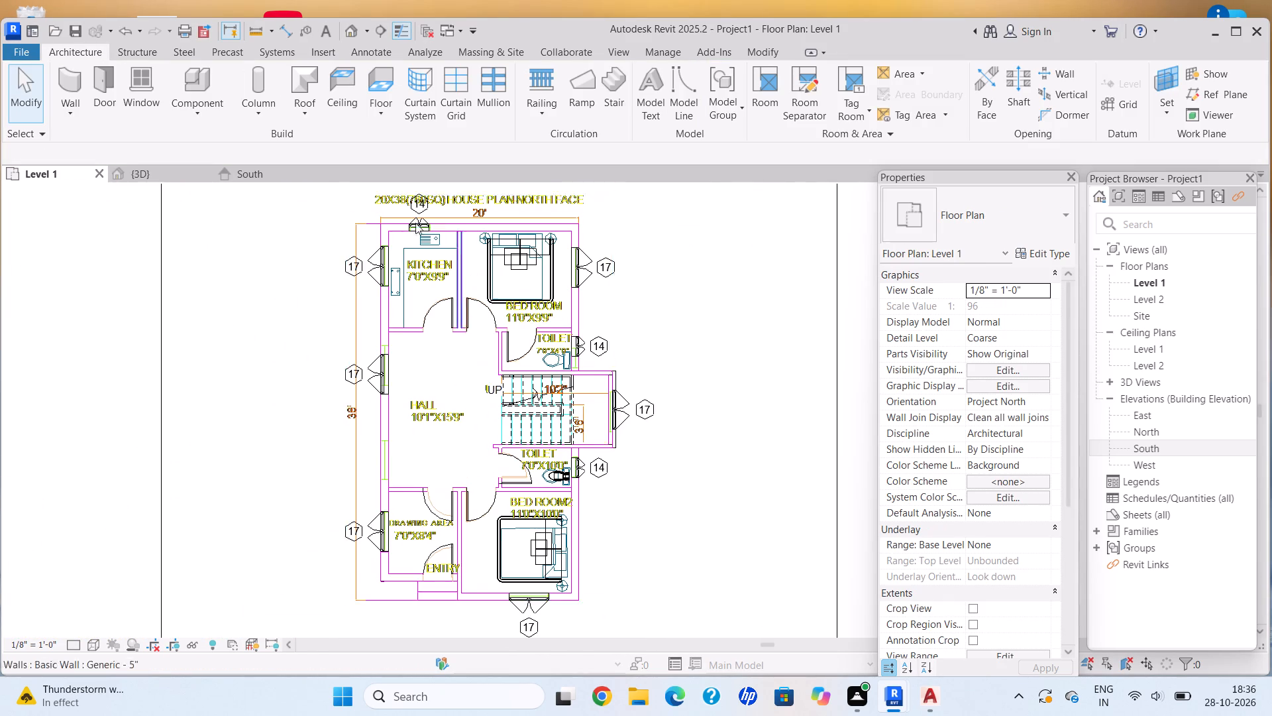
key(Escape)
Examine the edge of the roof floor slab beneath the glass railing at the house corner in the 3D view.
click(149, 179)
key(Escape)
scroll(456, 349, down, 1)
shift+middle_drag(456, 349, 380, 385)
scroll(374, 385, up, 13)
scroll(313, 445, up, 1)
middle_drag(313, 445, 355, 465)
scroll(355, 471, up, 6)
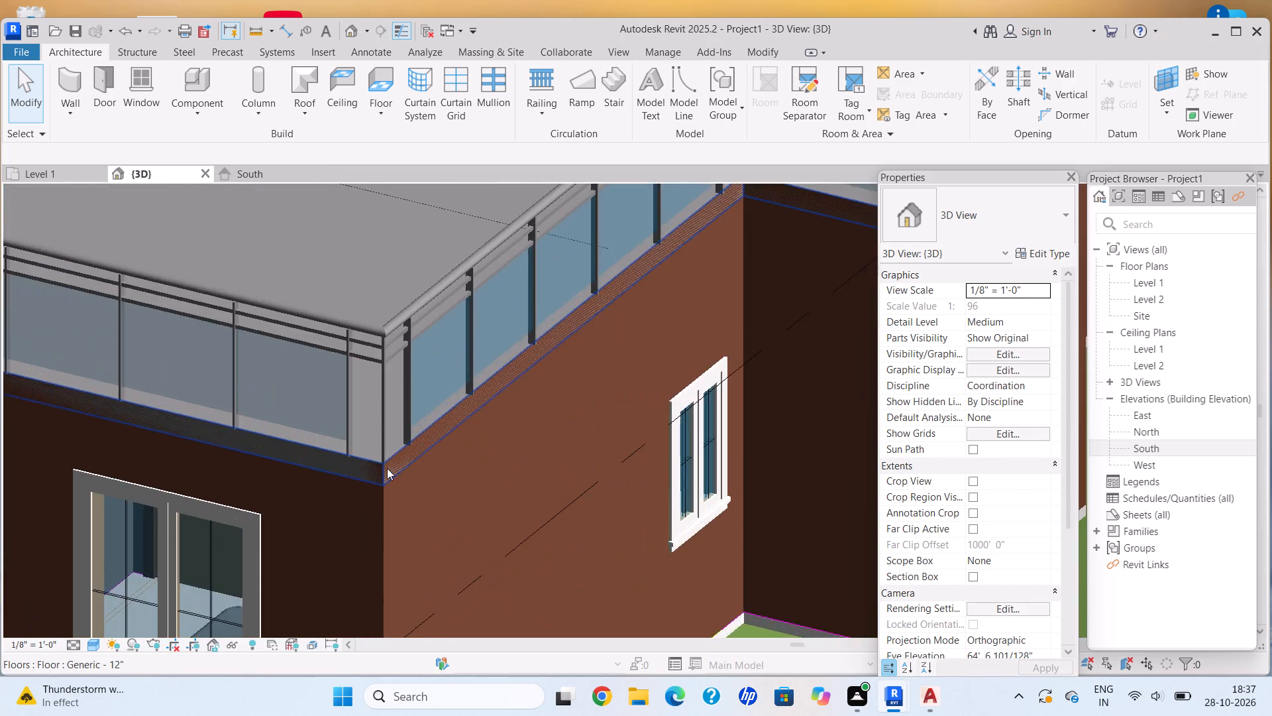
scroll(387, 468, up, 4)
click(409, 483)
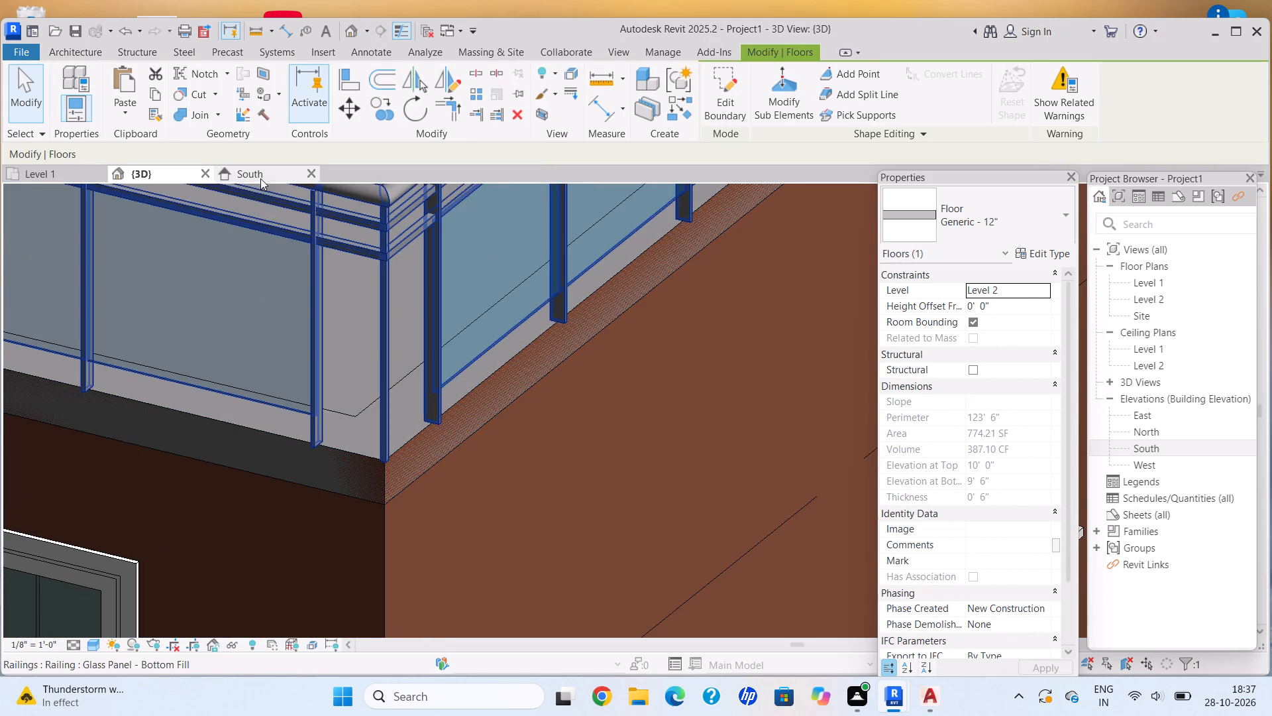
In the South elevation, rename Level 3, the level at 9' - 6", as LEVEL2.
click(260, 175)
scroll(432, 418, down, 7)
middle_drag(225, 373, 476, 436)
scroll(322, 414, up, 4)
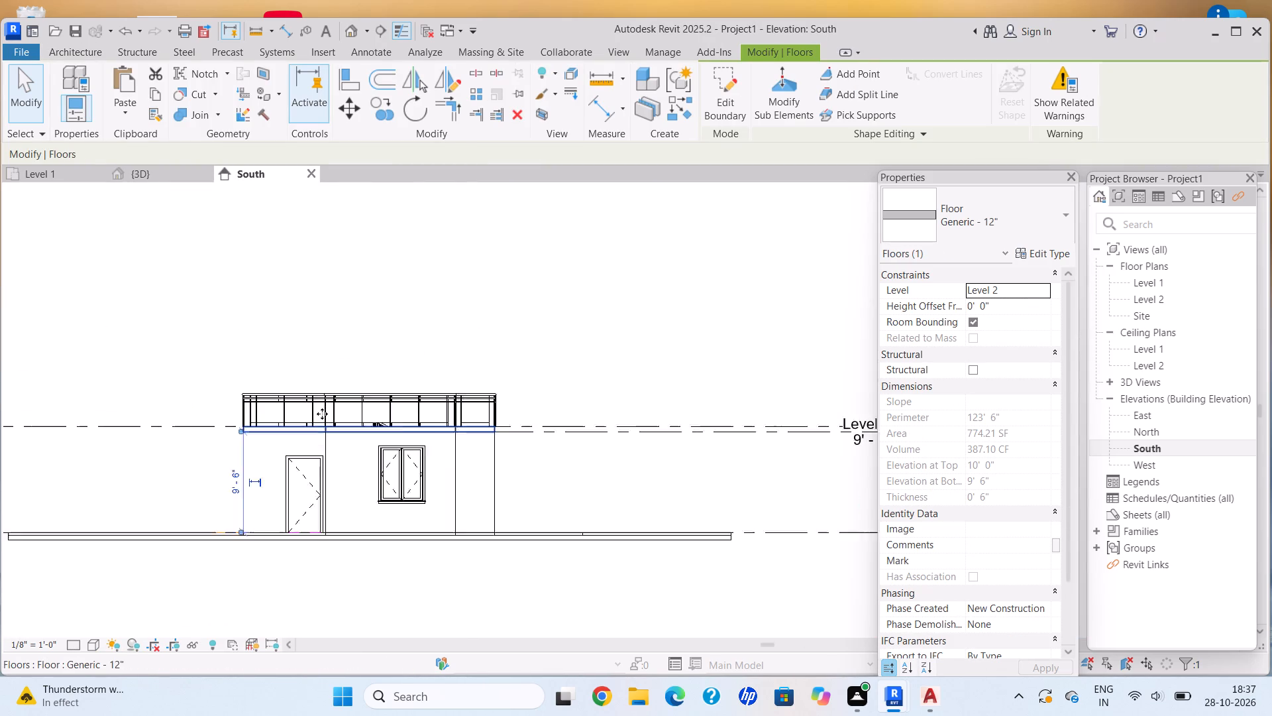
scroll(322, 414, up, 7)
middle_drag(545, 495, 370, 468)
scroll(388, 470, down, 3)
middle_drag(609, 457, 372, 457)
scroll(706, 444, up, 3)
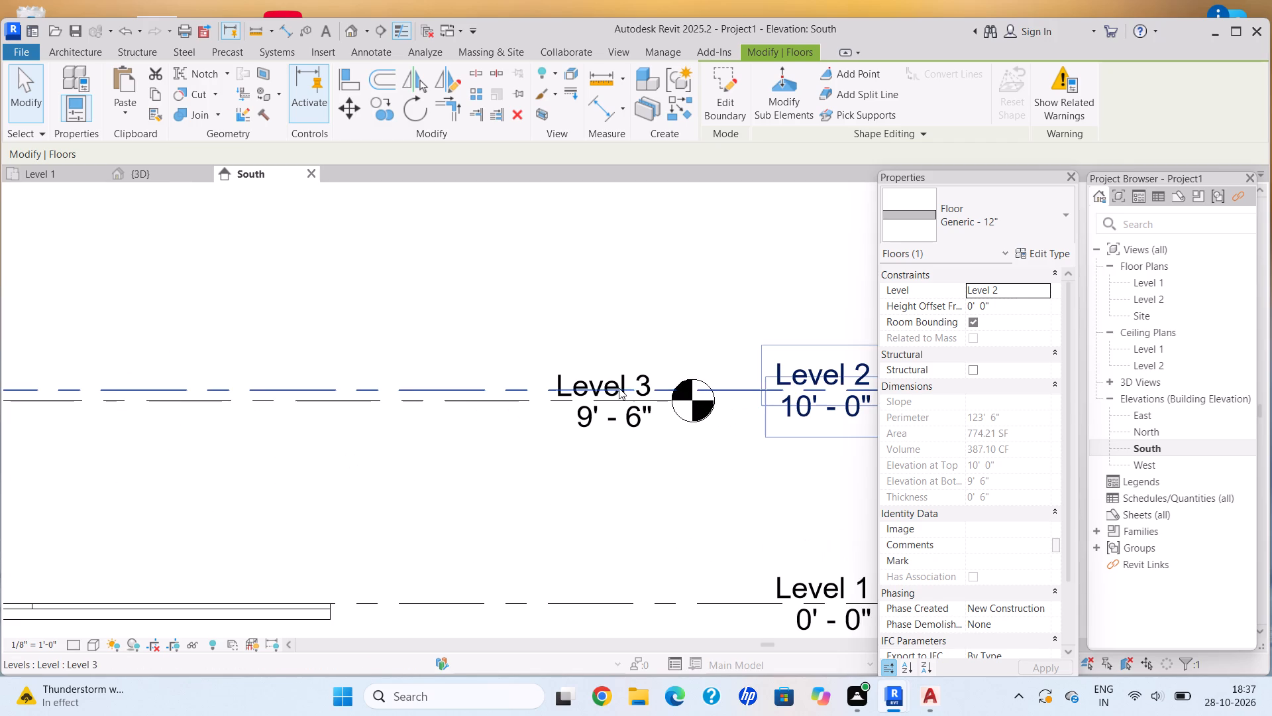
double_click(637, 387)
double_click(650, 390)
key(Escape)
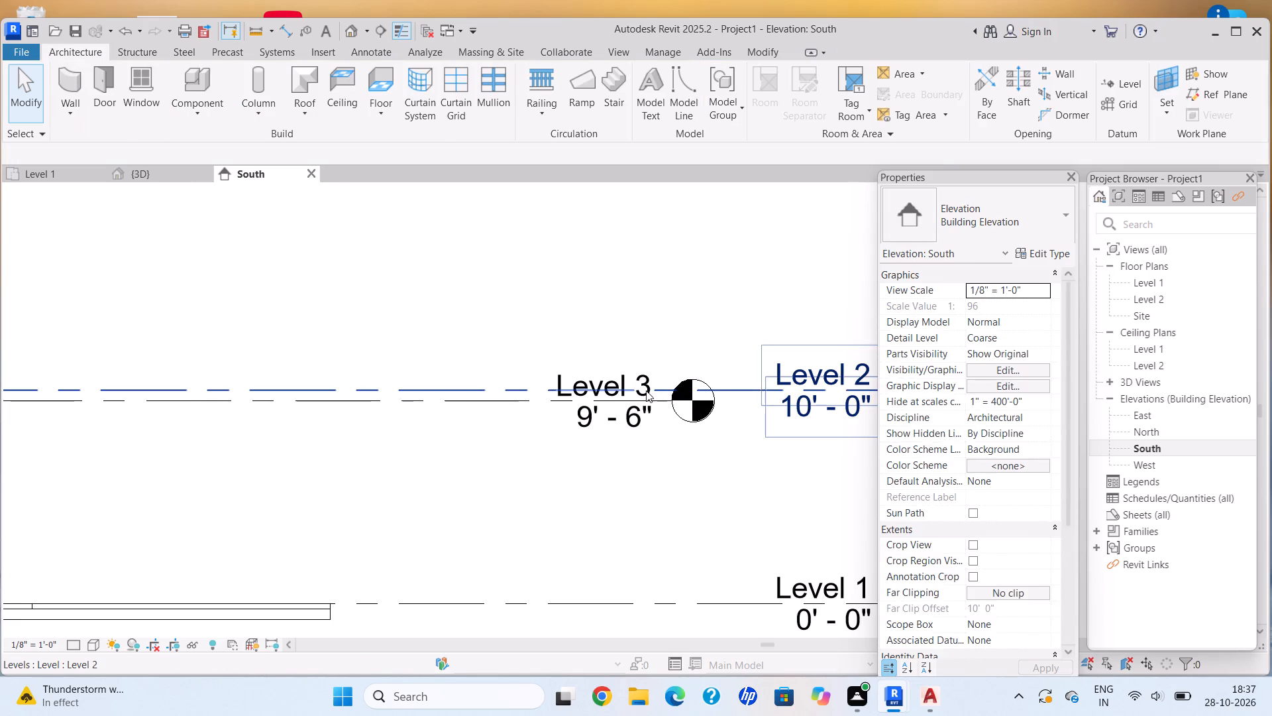
triple_click(645, 390)
click(643, 388)
scroll(639, 390, down, 5)
key(Escape)
key(Escape)
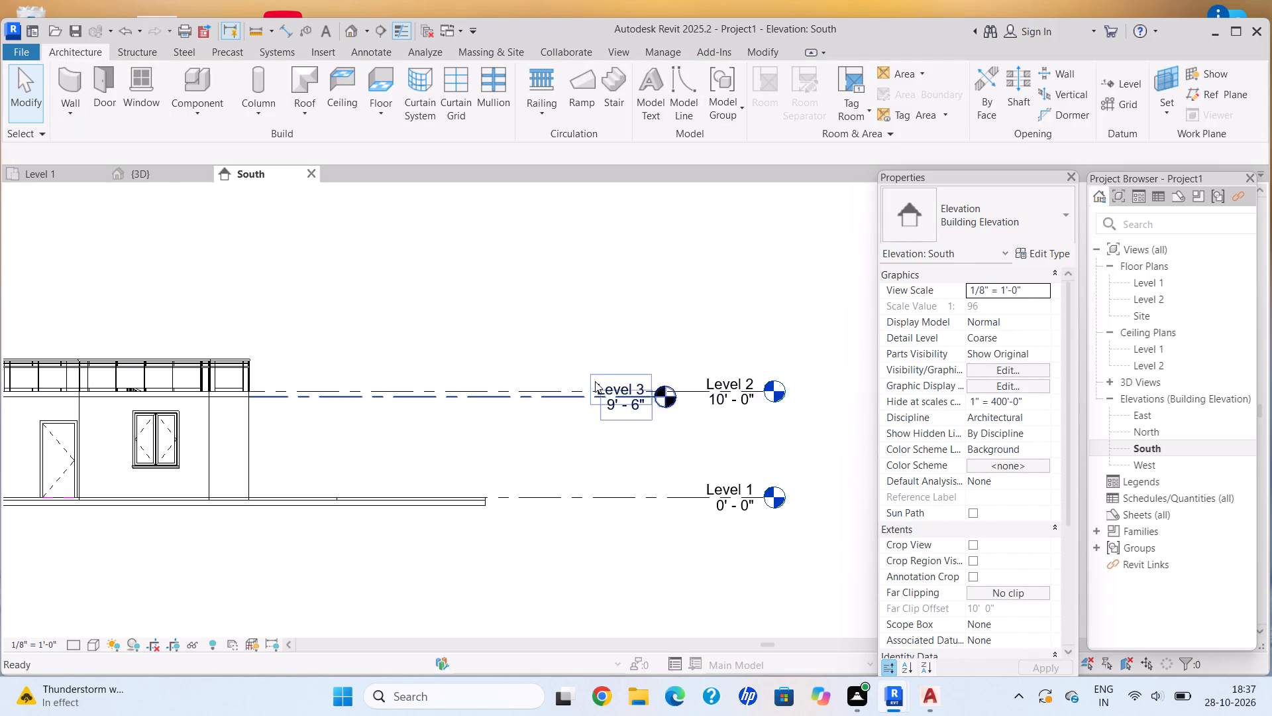
scroll(639, 388, up, 5)
double_click(640, 387)
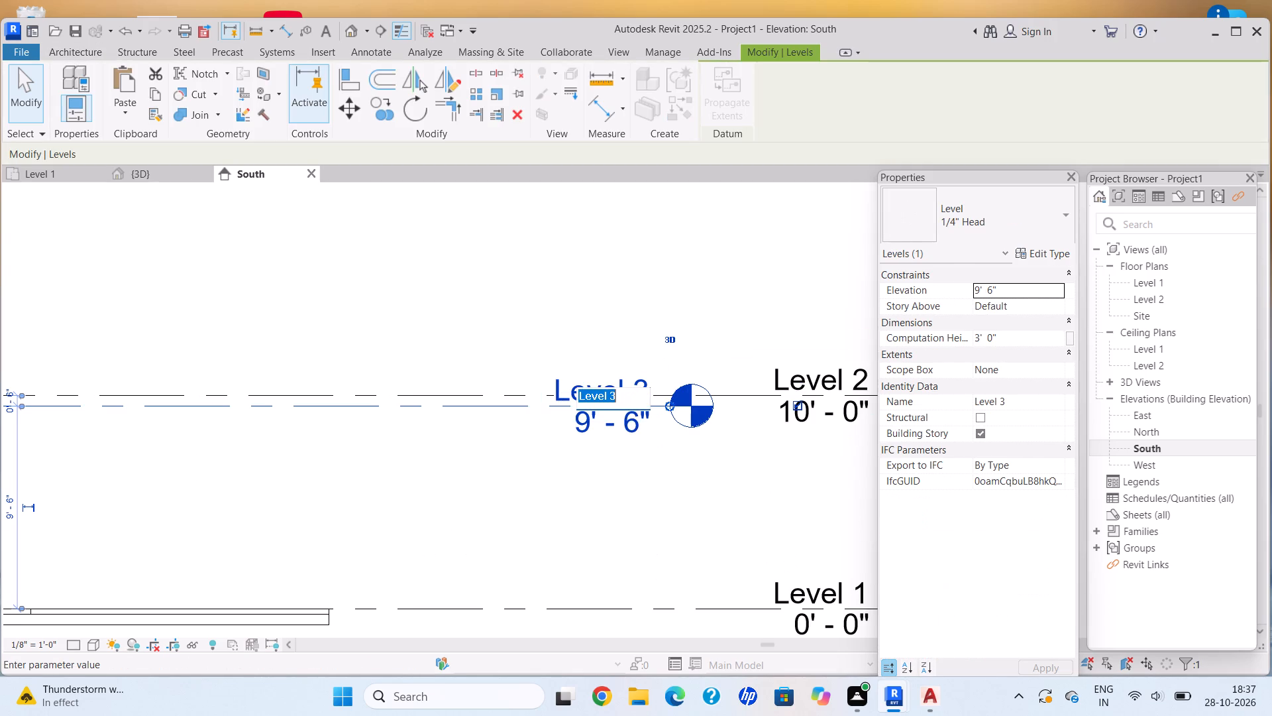
key(BackSpace)
key(BackSpace)
text(LEVEL2)
key(Return)
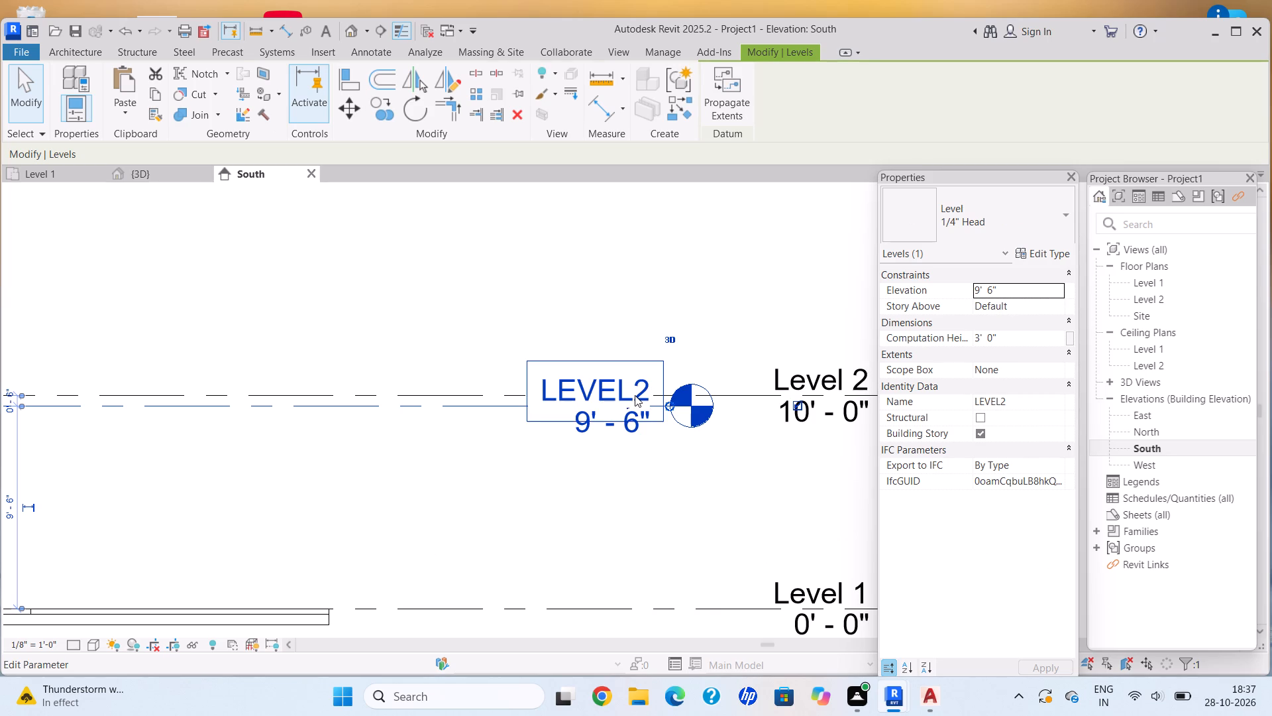
scroll(698, 440, down, 9)
middle_drag(719, 430, 680, 430)
key(Escape)
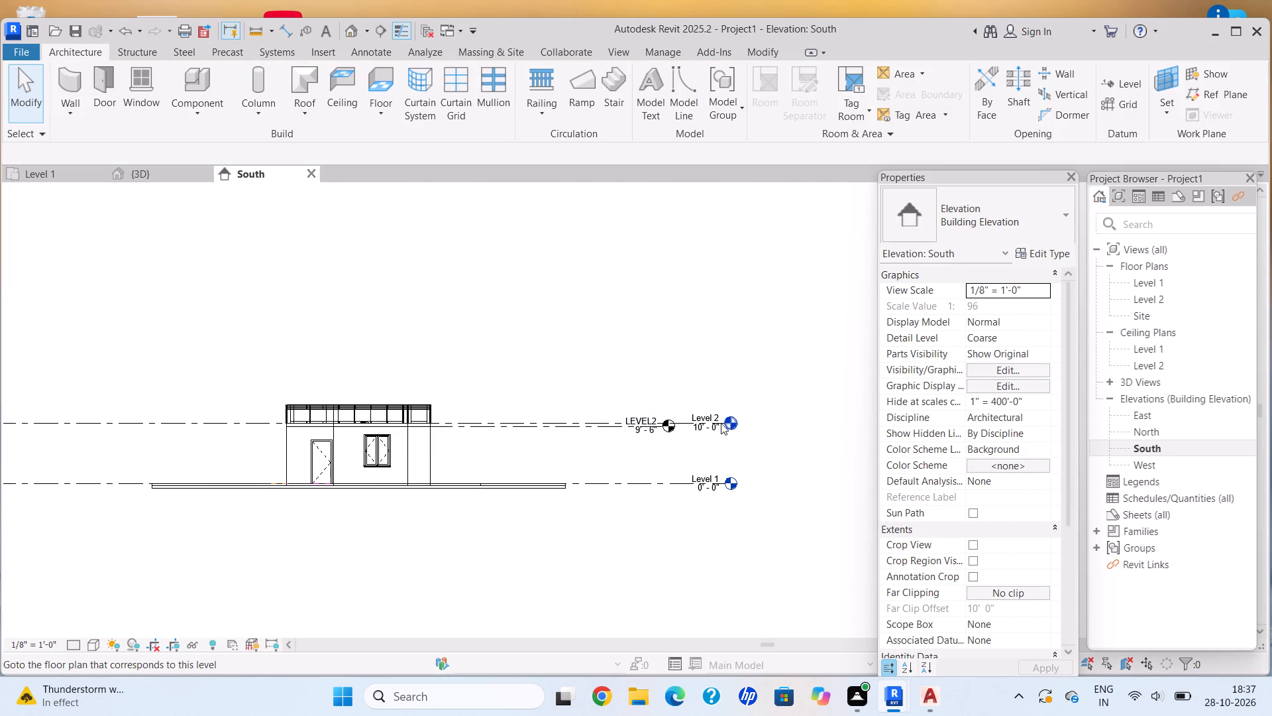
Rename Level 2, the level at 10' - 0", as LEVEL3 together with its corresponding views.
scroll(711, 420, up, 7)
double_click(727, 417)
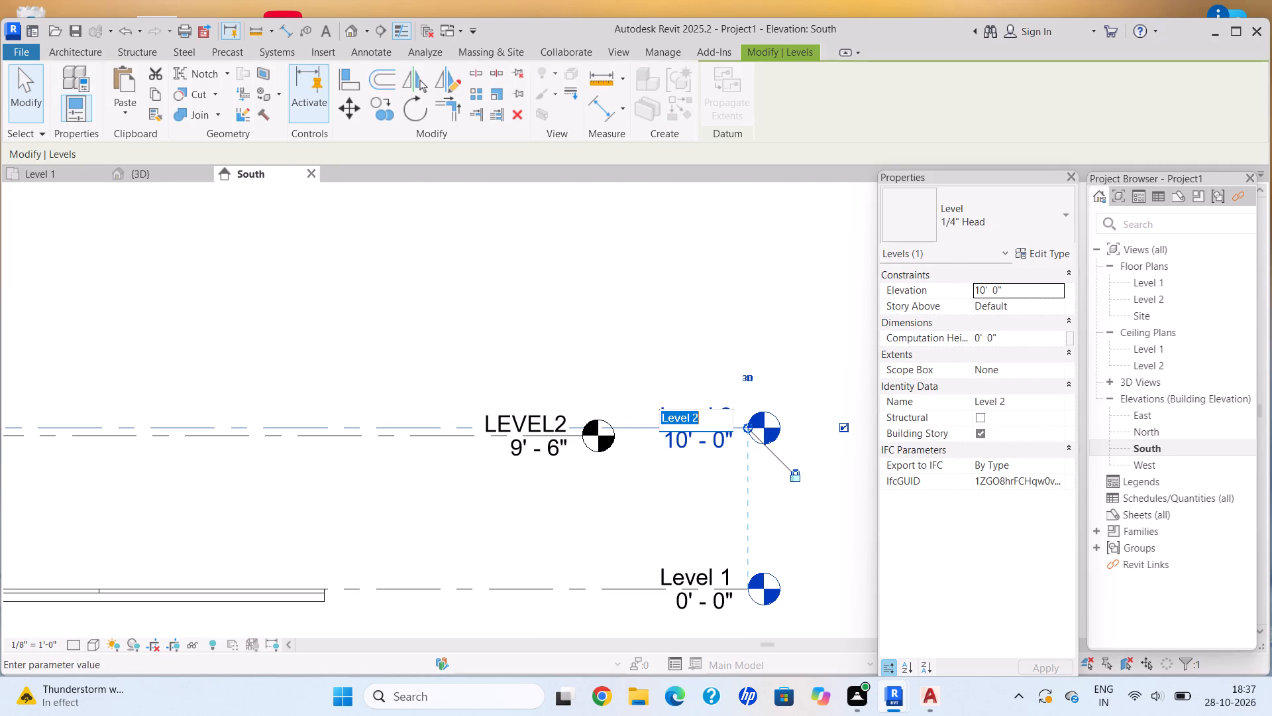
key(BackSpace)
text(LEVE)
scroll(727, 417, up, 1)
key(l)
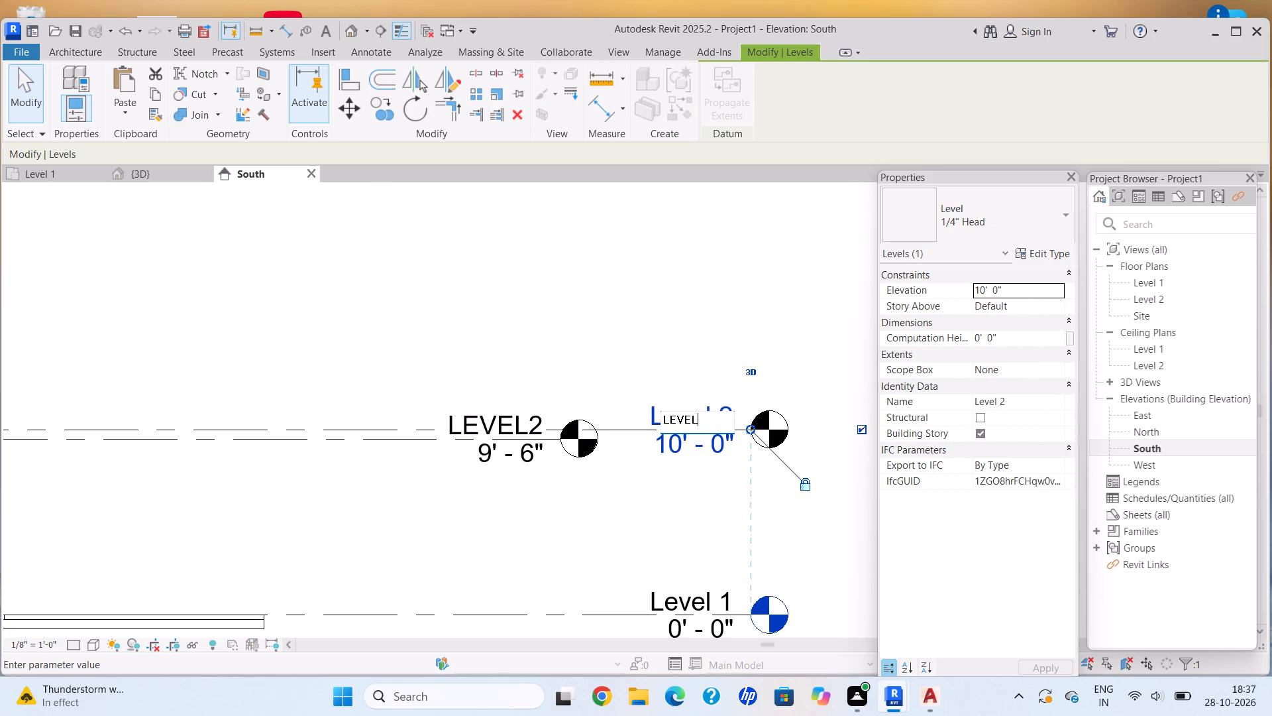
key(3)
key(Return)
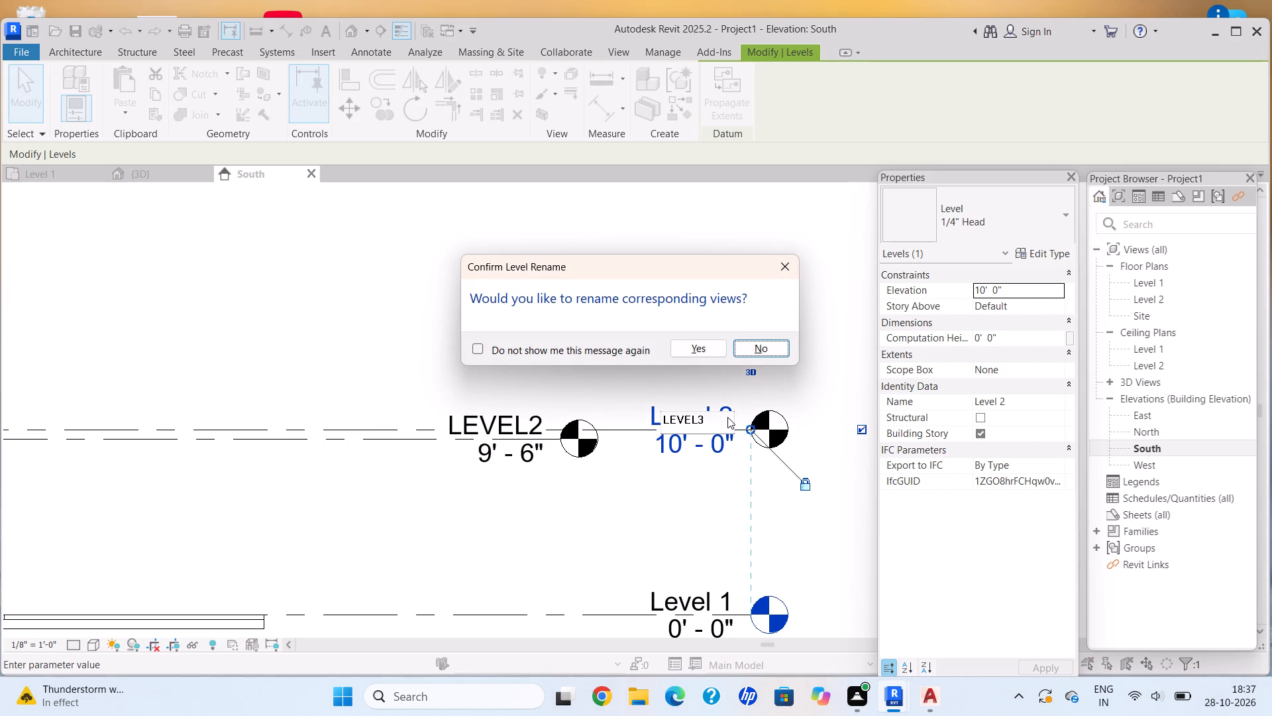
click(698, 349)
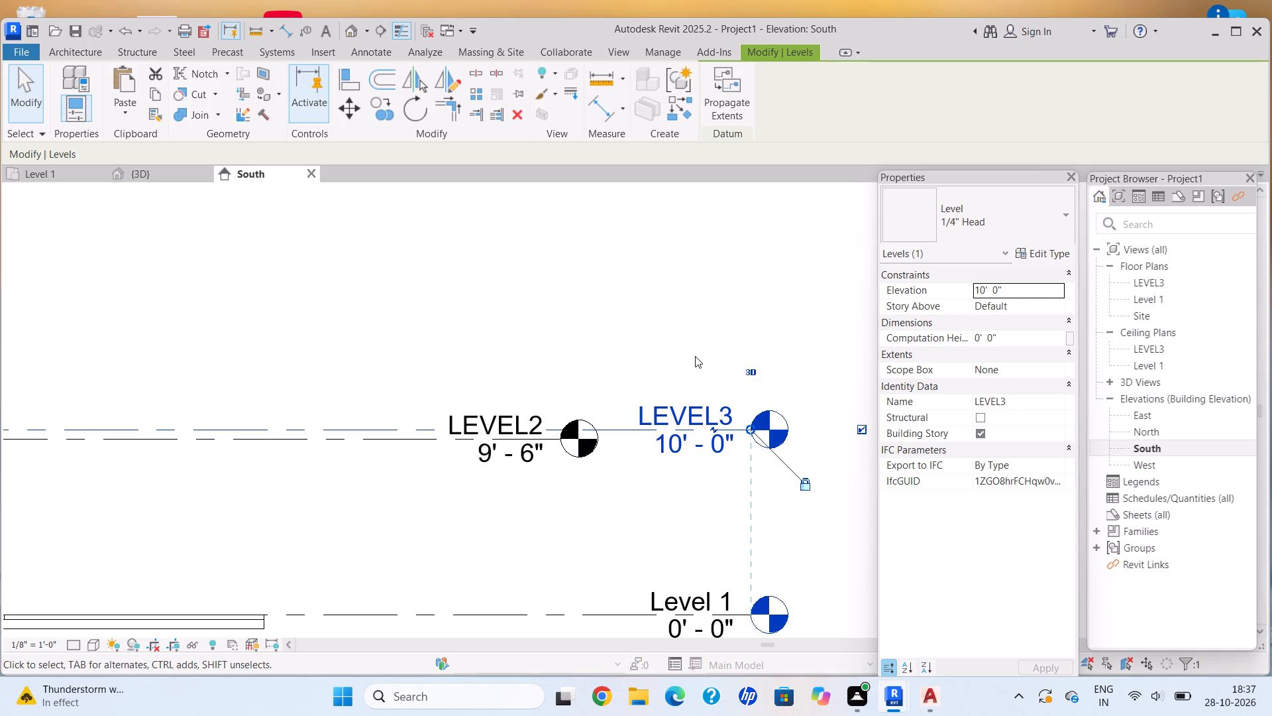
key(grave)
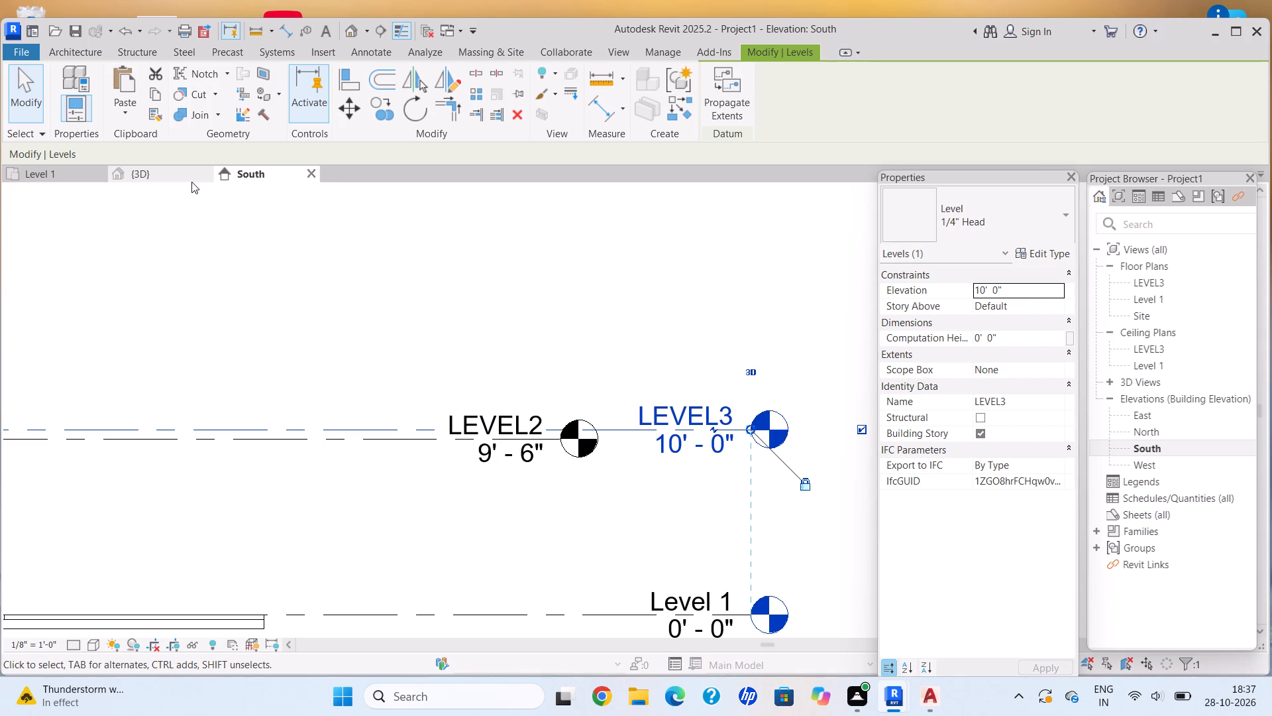
Examine the roof slab edge beneath the glass railing around the house in the 3D view.
click(191, 182)
scroll(490, 390, down, 8)
key(Escape)
key(Escape)
scroll(529, 428, down, 5)
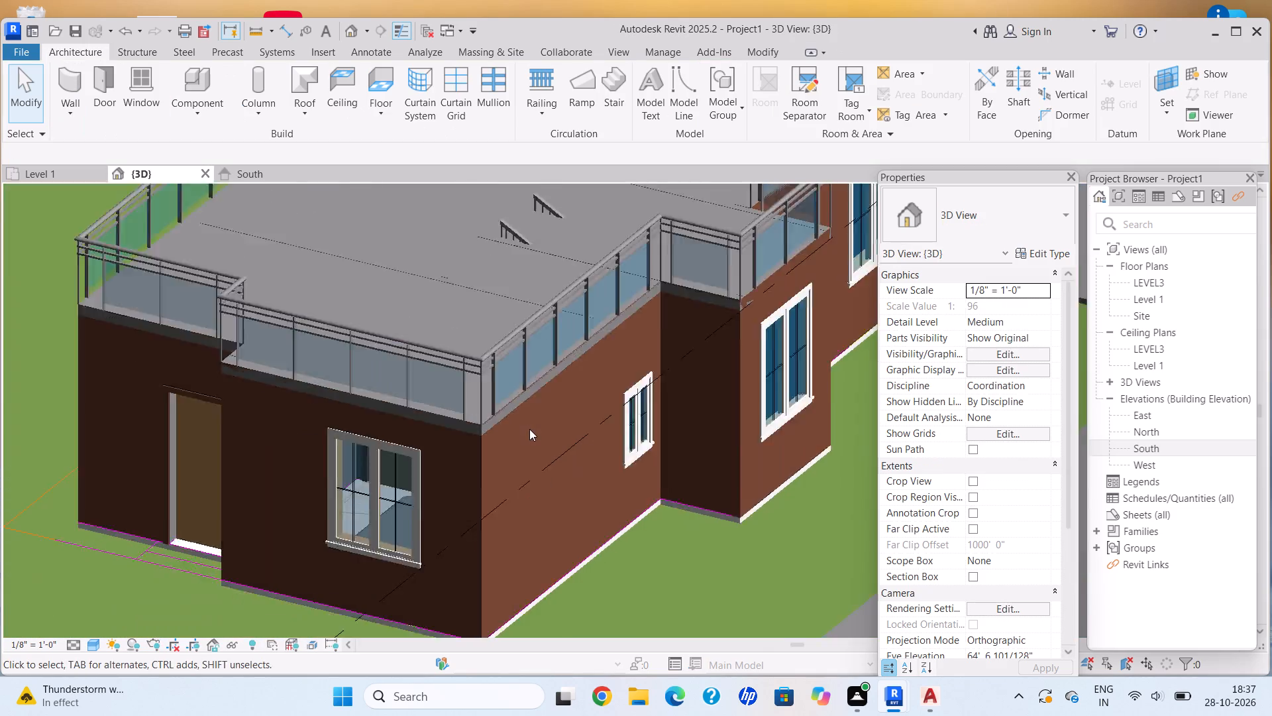
scroll(529, 429, down, 2)
shift+middle_drag(567, 449, 528, 394)
scroll(492, 347, up, 5)
middle_drag(527, 292, 606, 451)
scroll(674, 406, up, 6)
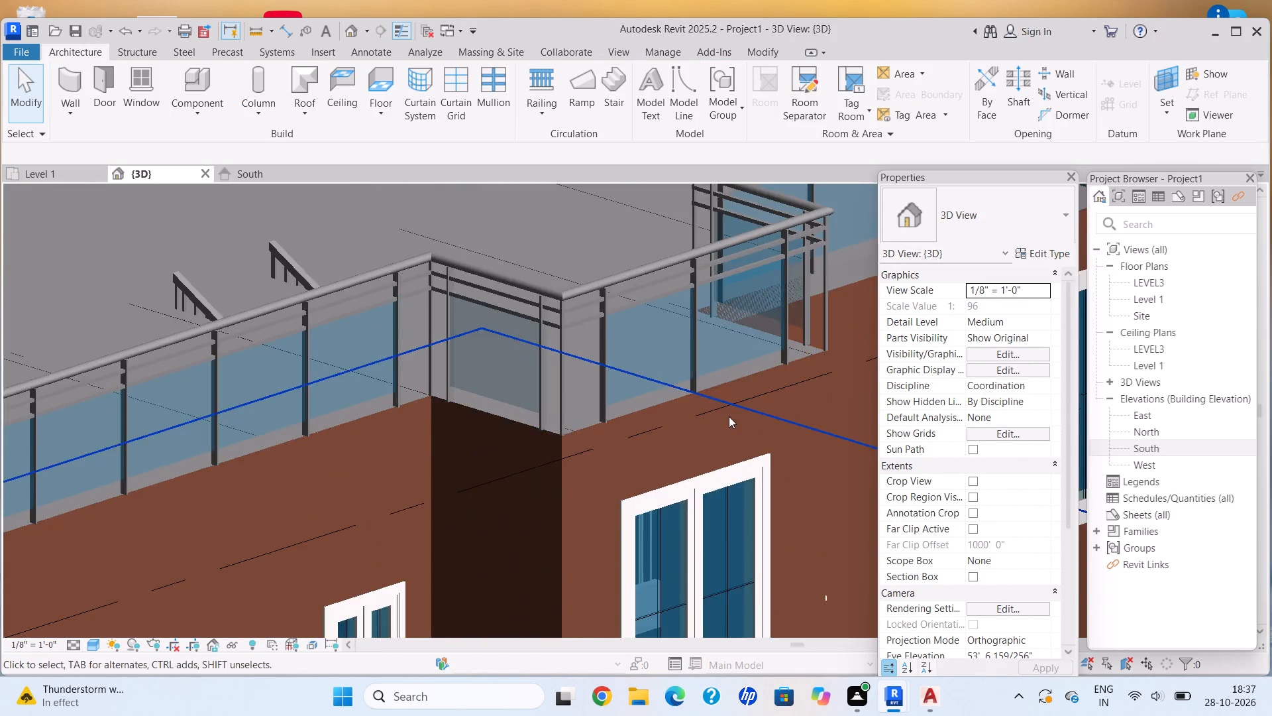
scroll(729, 416, up, 2)
click(723, 400)
scroll(723, 400, down, 11)
middle_drag(723, 400, 737, 406)
key(Escape)
scroll(570, 475, down, 1)
shift+middle_drag(570, 475, 602, 489)
key(Escape)
middle_drag(612, 489, 550, 459)
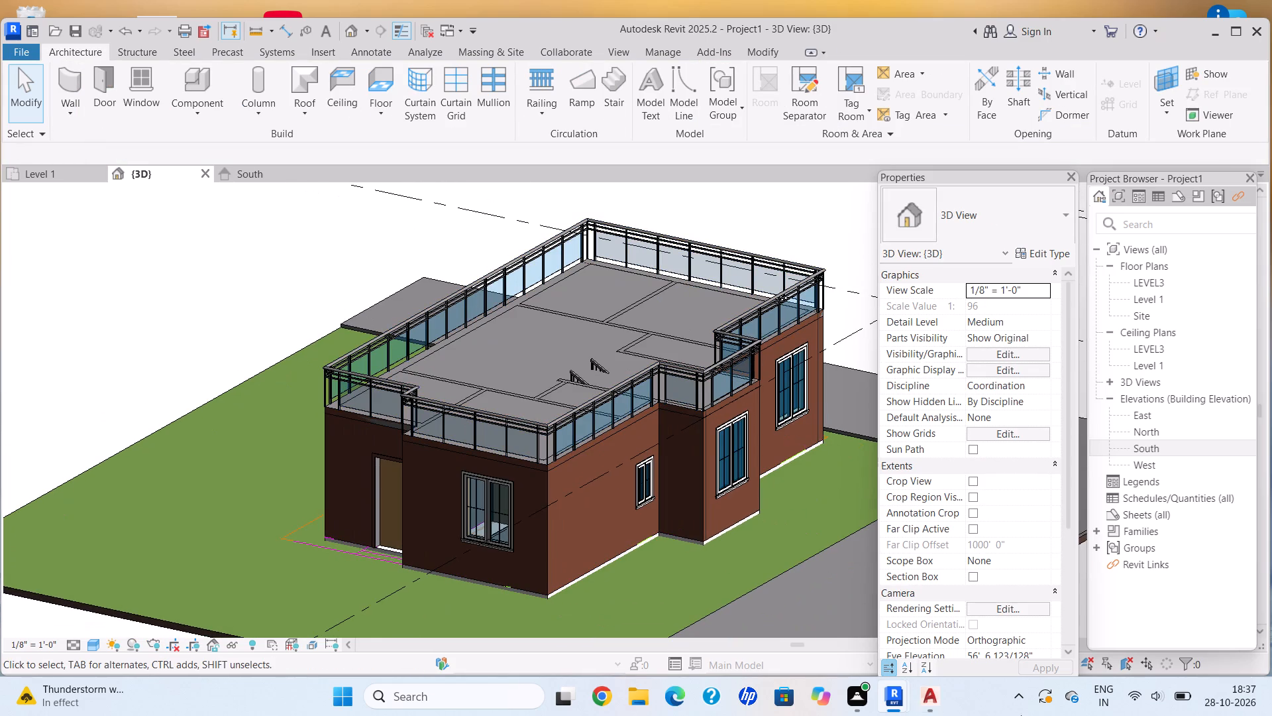
Check the roof floor slab's position against the two upper levels in the South elevation.
click(256, 170)
scroll(435, 349, down, 2)
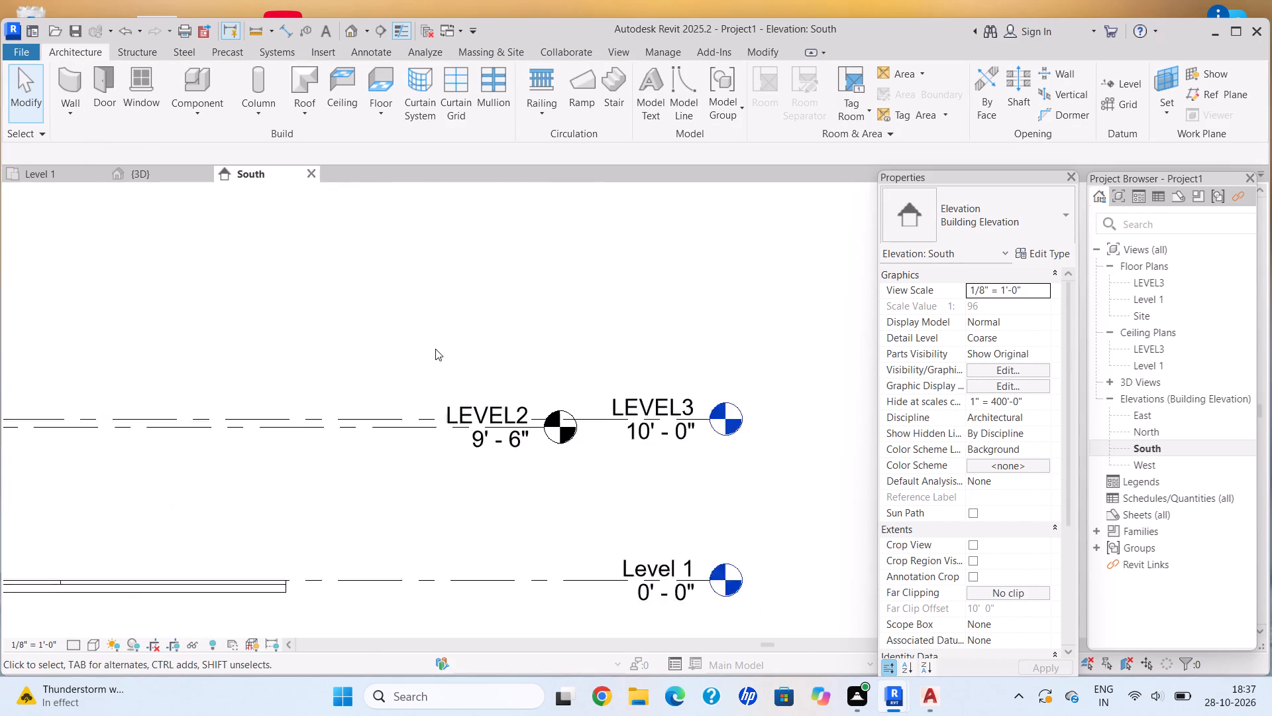
scroll(435, 349, down, 7)
middle_drag(274, 396, 401, 432)
scroll(260, 430, up, 13)
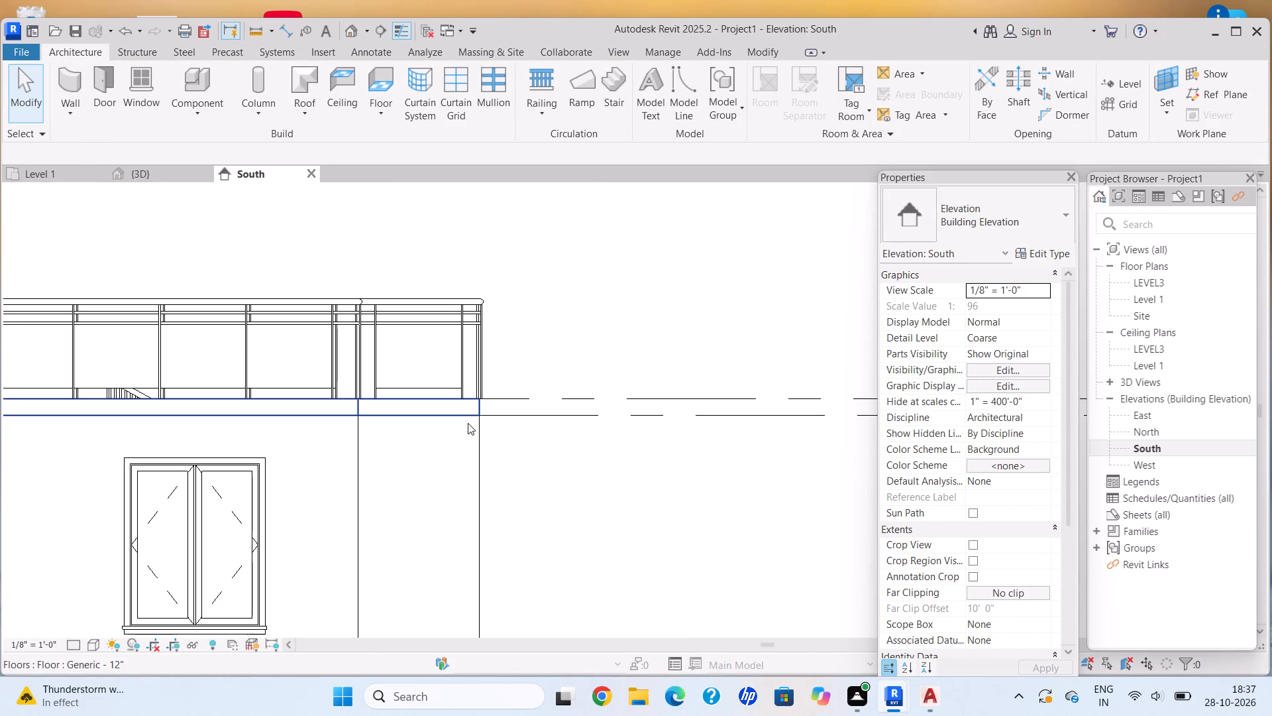
click(468, 417)
scroll(491, 412, down, 5)
middle_drag(491, 412, 447, 423)
scroll(447, 423, down, 1)
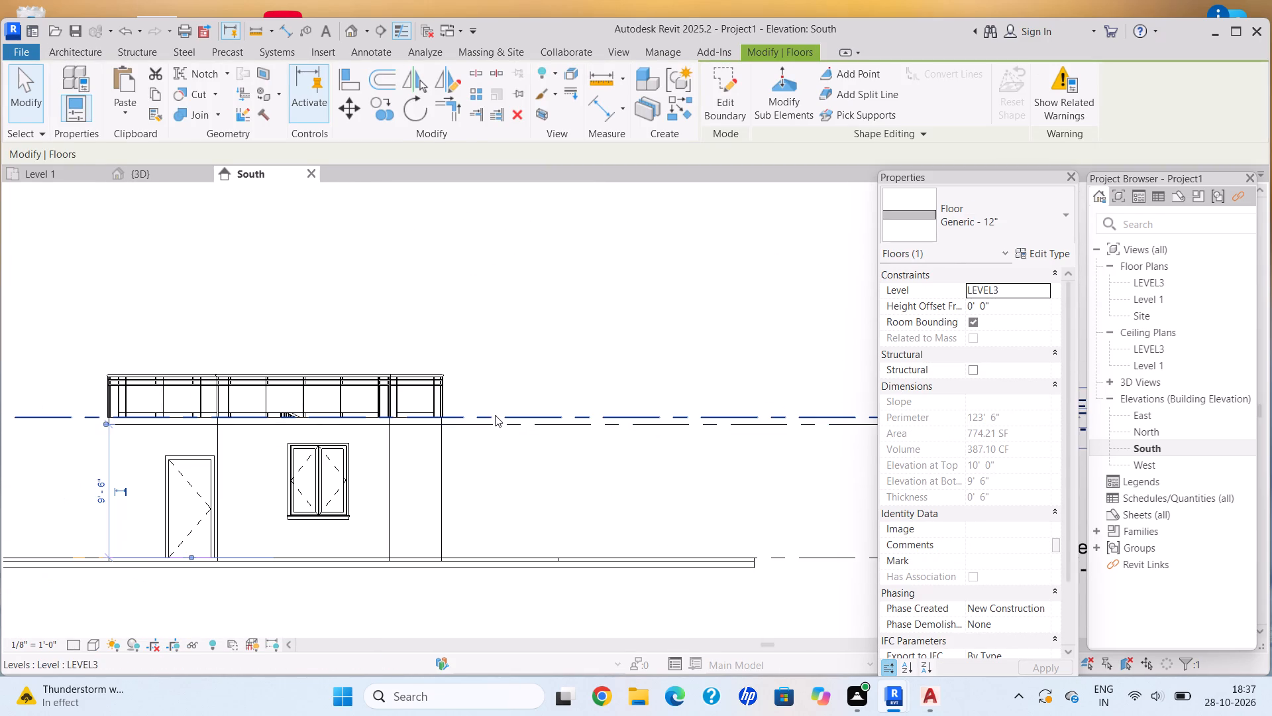
middle_drag(495, 415, 472, 417)
scroll(396, 419, up, 5)
click(382, 432)
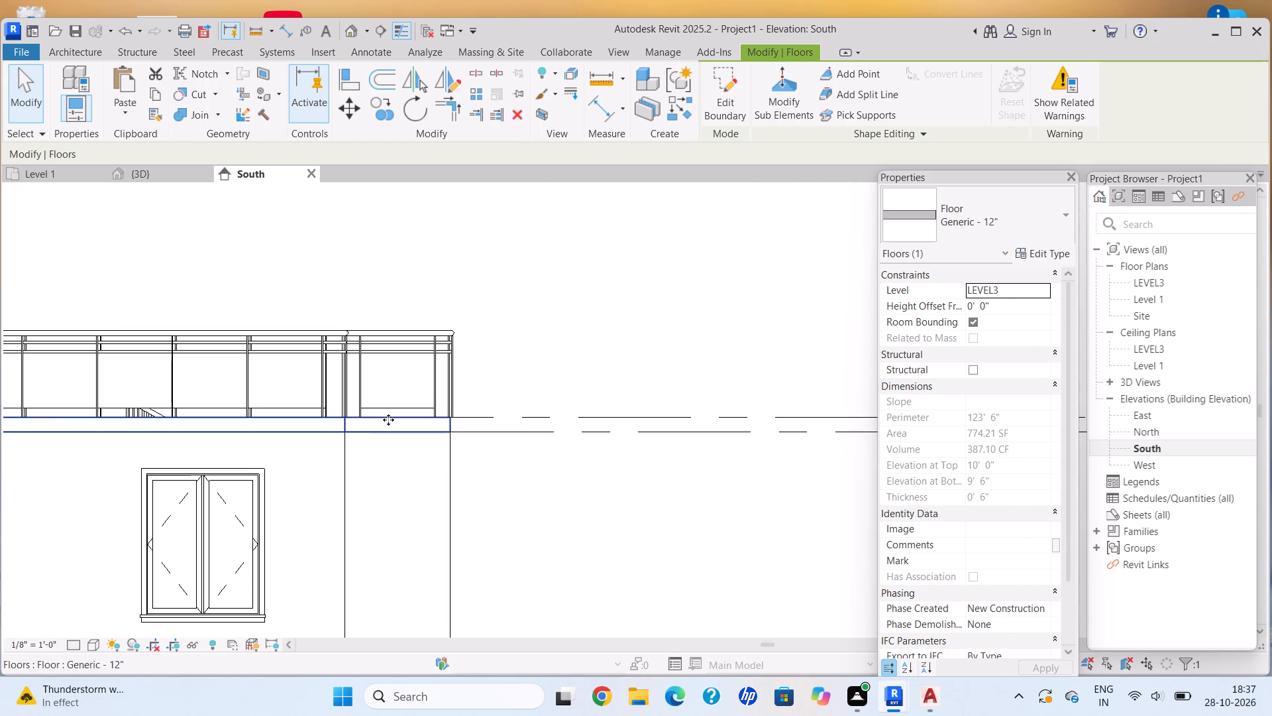
key(Escape)
click(247, 170)
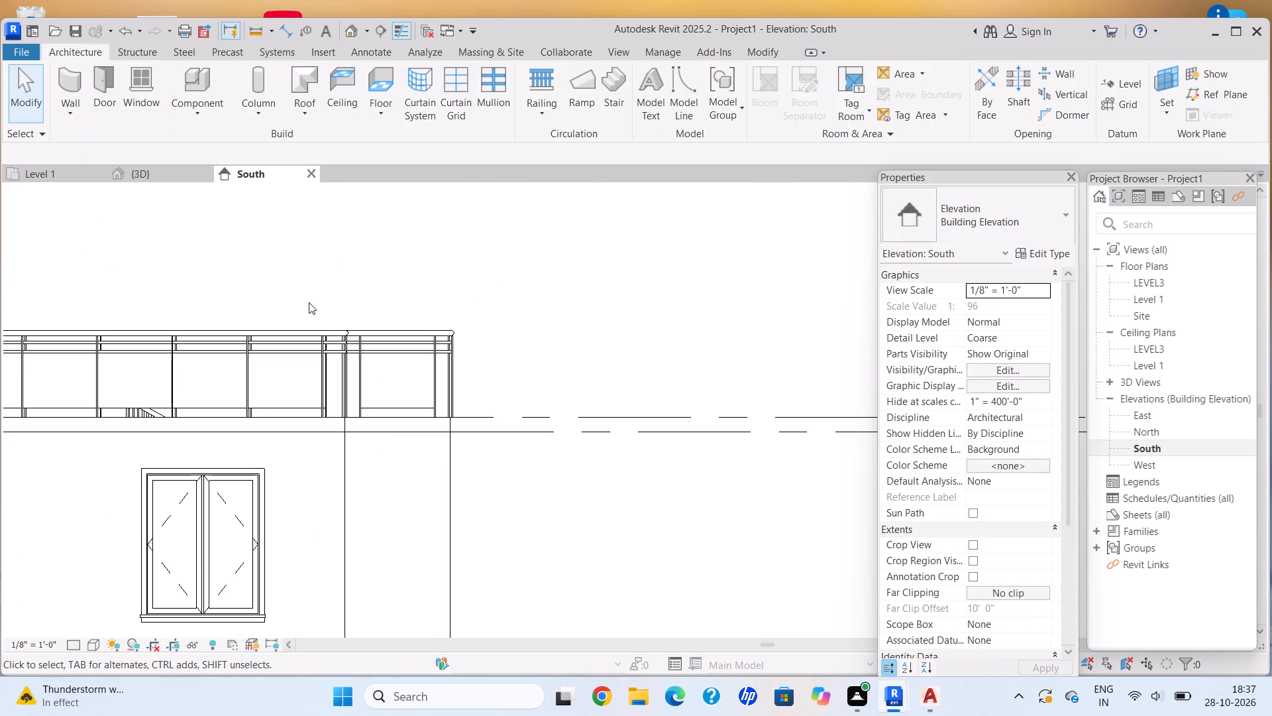
Delete the glass panel railing around the roof in the 3D view.
scroll(313, 309, down, 5)
click(154, 181)
click(55, 183)
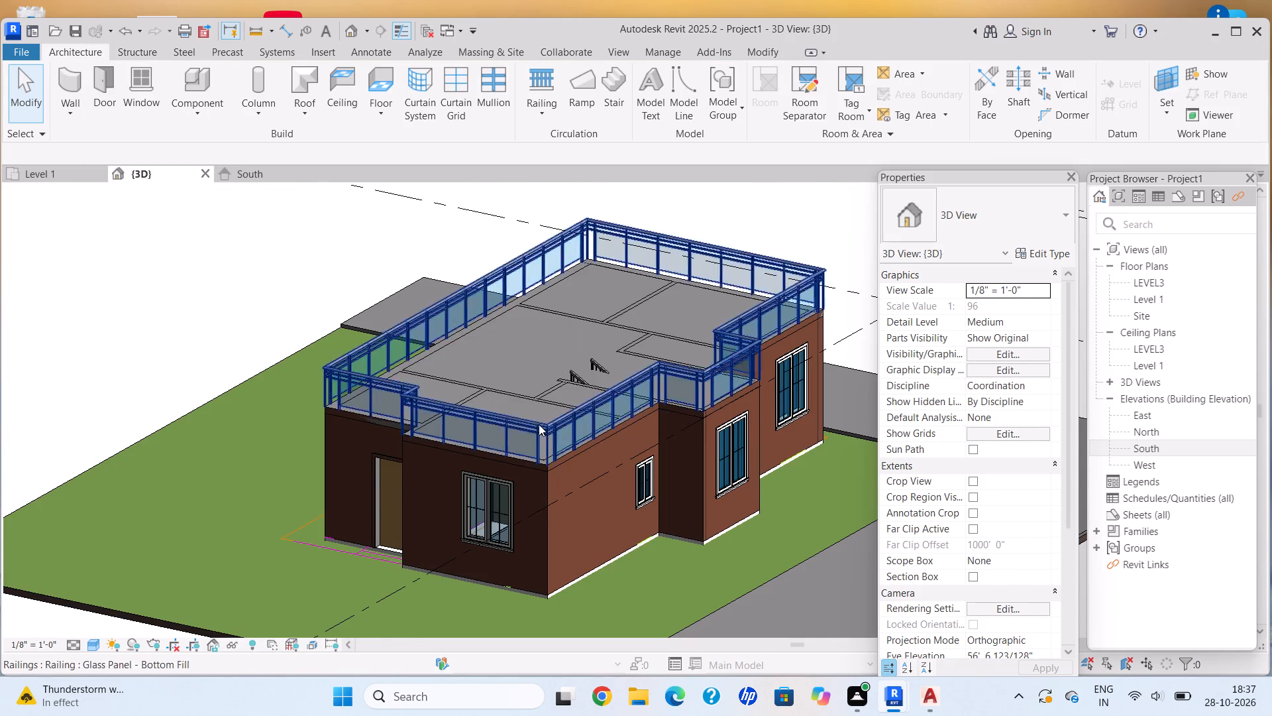
scroll(537, 423, down, 1)
shift+middle_drag(541, 426, 613, 498)
middle_drag(737, 532, 530, 459)
scroll(513, 482, up, 7)
key(Escape)
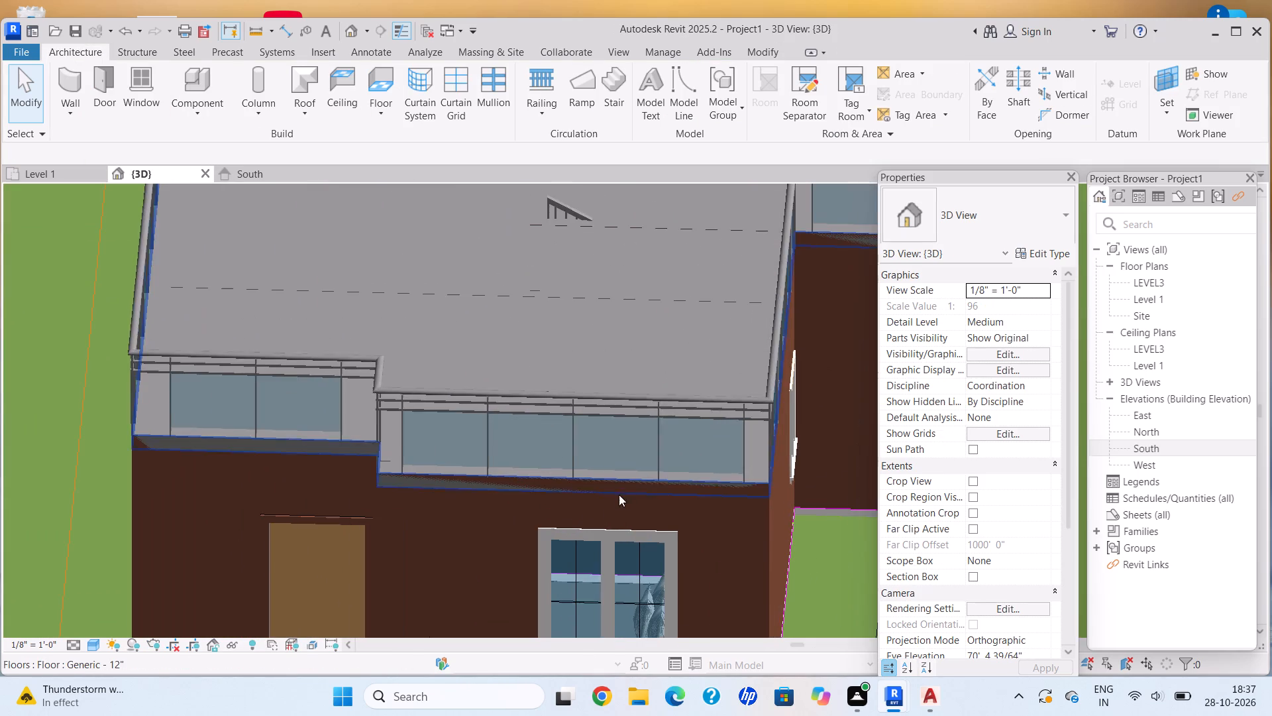
click(683, 405)
key(Delete)
Delete both overlapping floor slabs covering the house at roof level.
scroll(725, 479, down, 3)
middle_drag(725, 479, 663, 469)
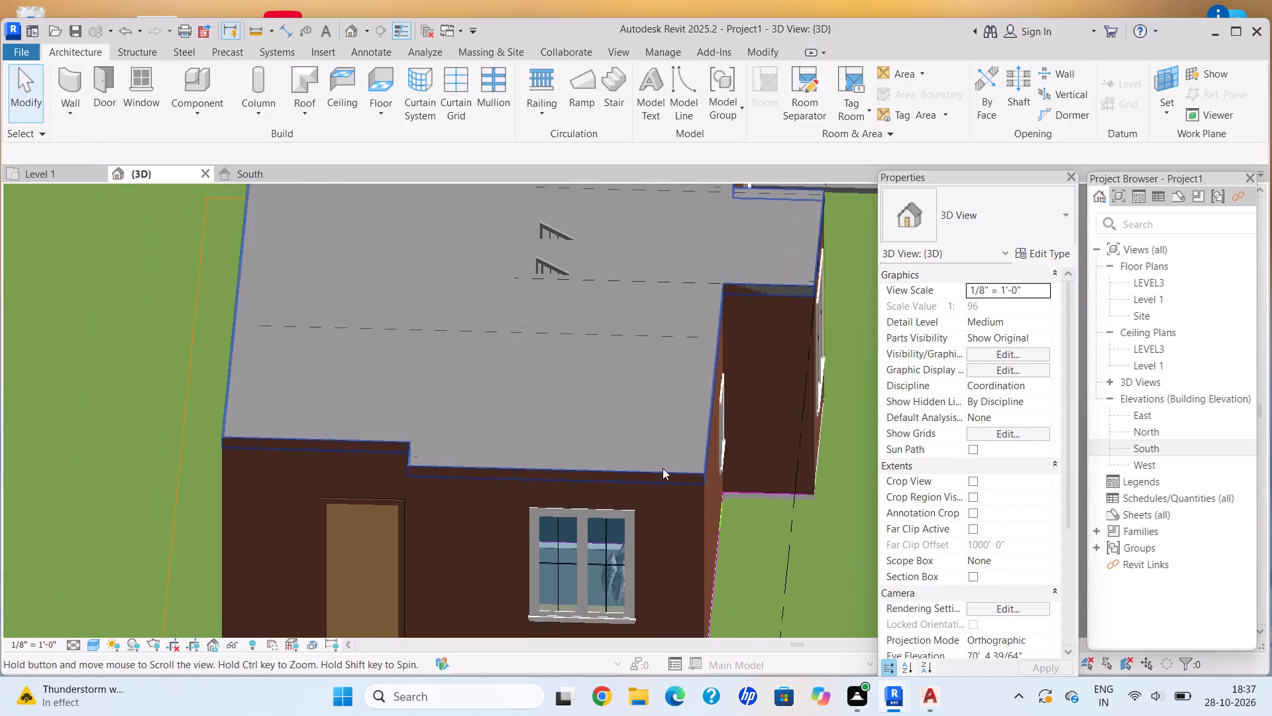
scroll(671, 472, up, 5)
click(713, 473)
key(Delete)
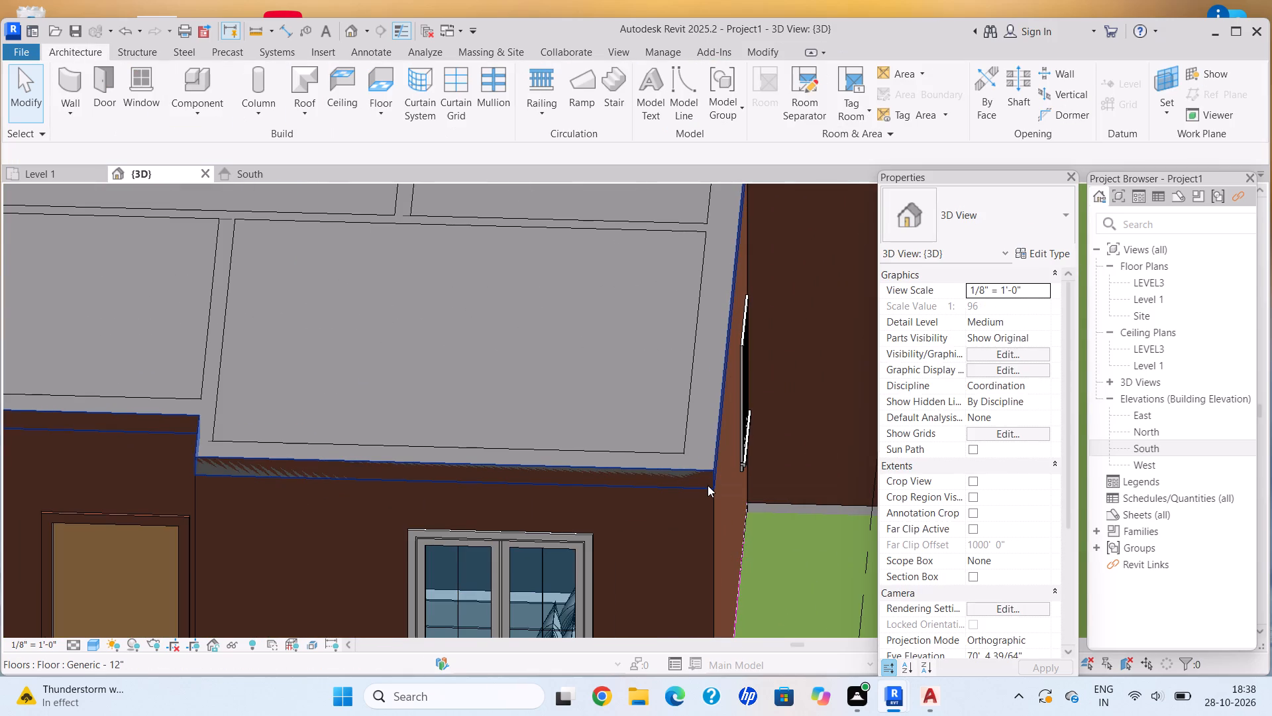
click(708, 485)
key(Delete)
scroll(687, 474, down, 7)
middle_drag(671, 454, 661, 470)
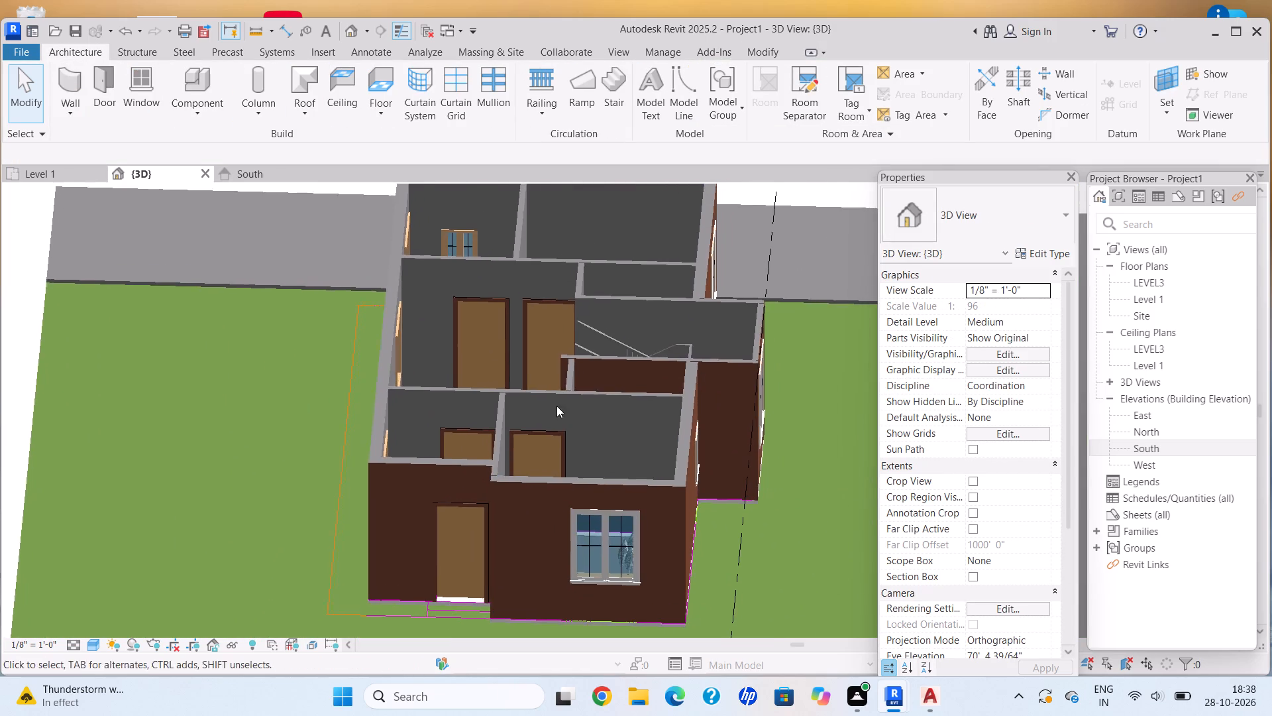
In the South elevation, delete LEVEL2, the level at 9' - 6".
click(261, 174)
scroll(436, 385, down, 3)
middle_click(441, 391)
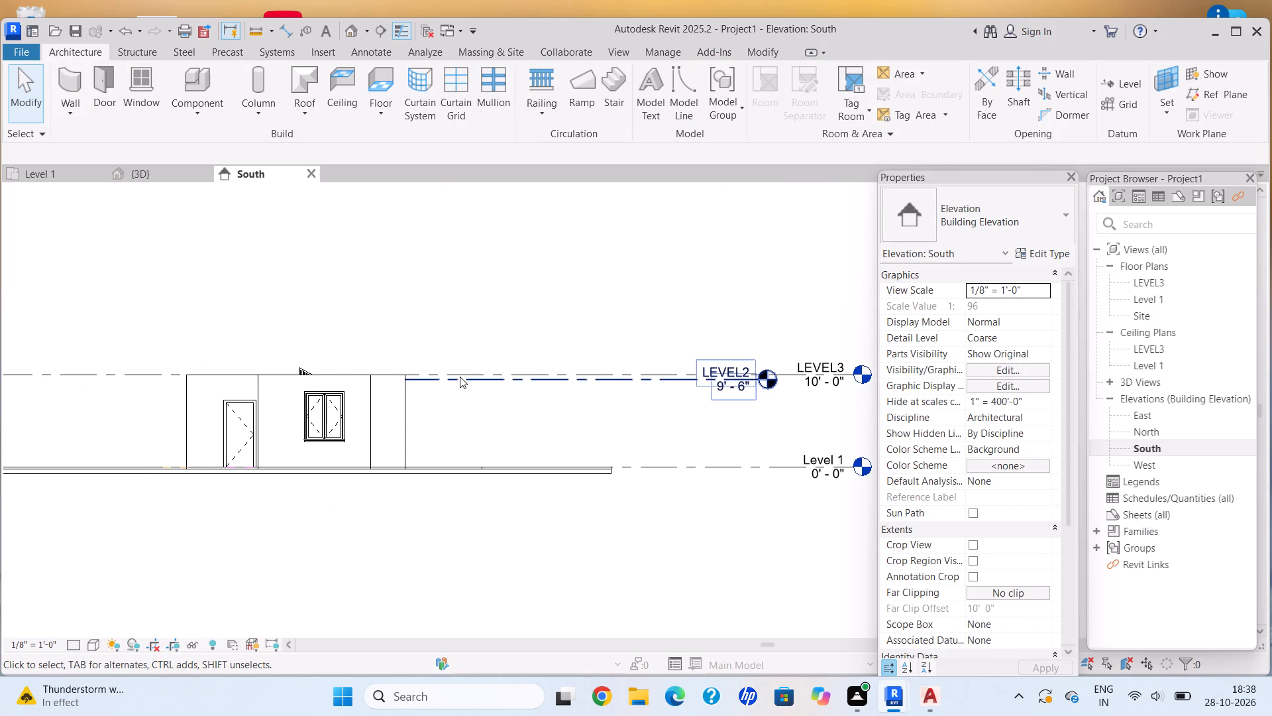
click(460, 377)
key(Delete)
scroll(497, 400, down, 3)
middle_click(457, 399)
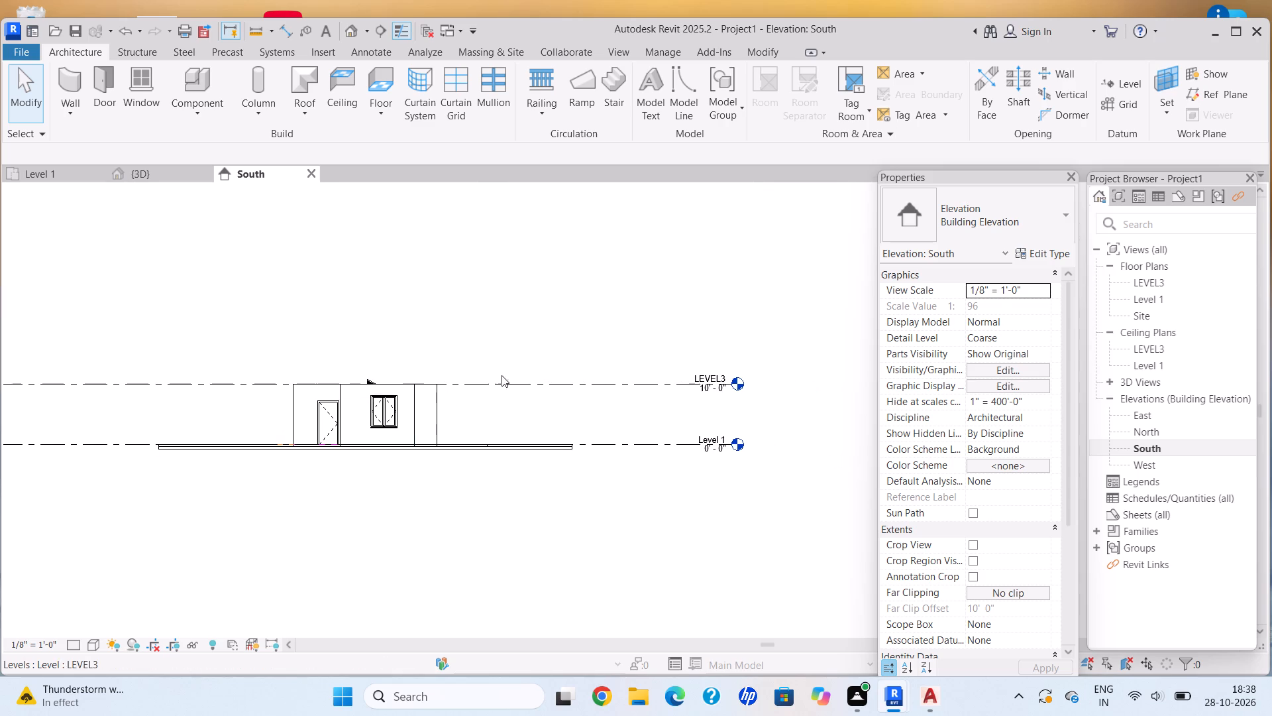
middle_drag(509, 377, 532, 414)
scroll(521, 414, up, 2)
middle_click(536, 440)
scroll(536, 430, down, 1)
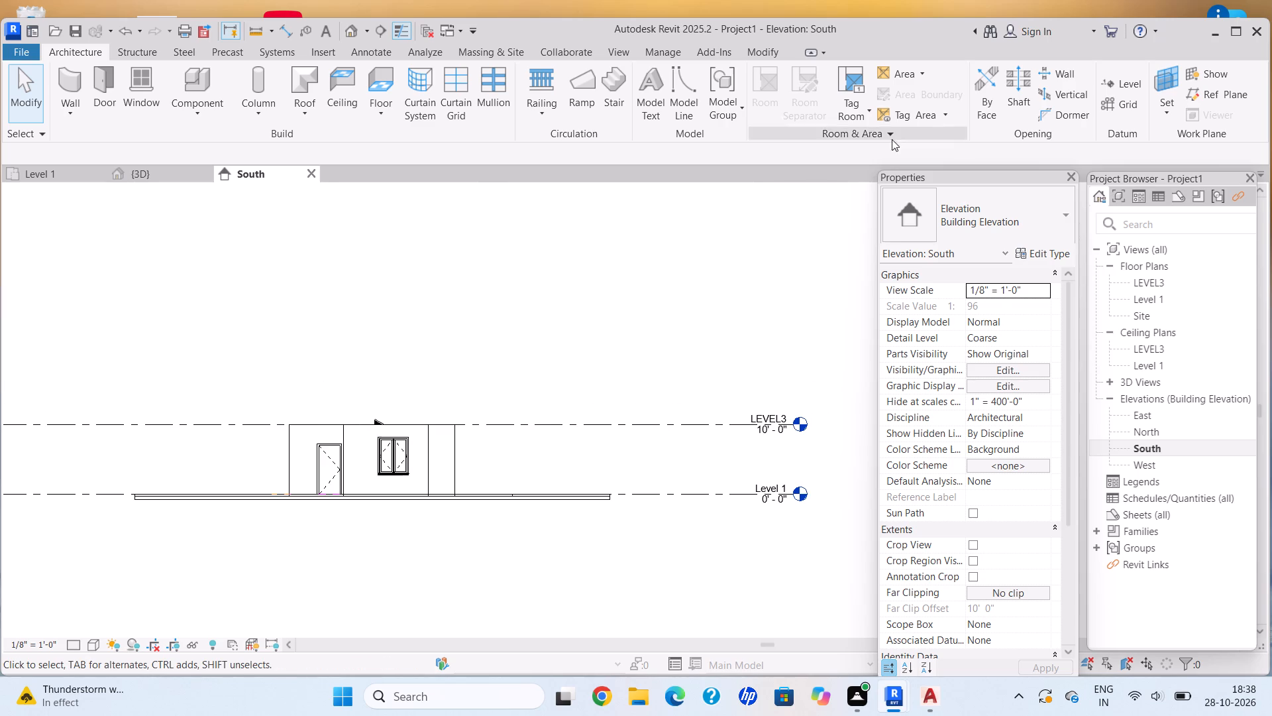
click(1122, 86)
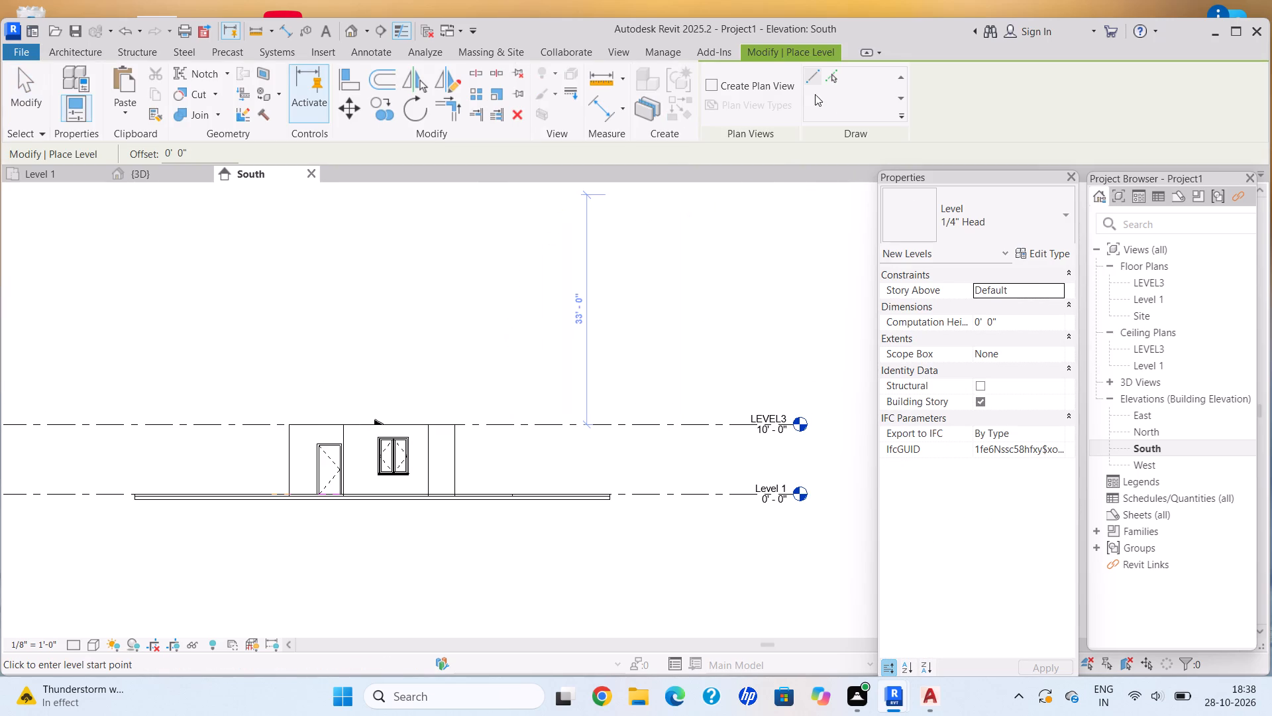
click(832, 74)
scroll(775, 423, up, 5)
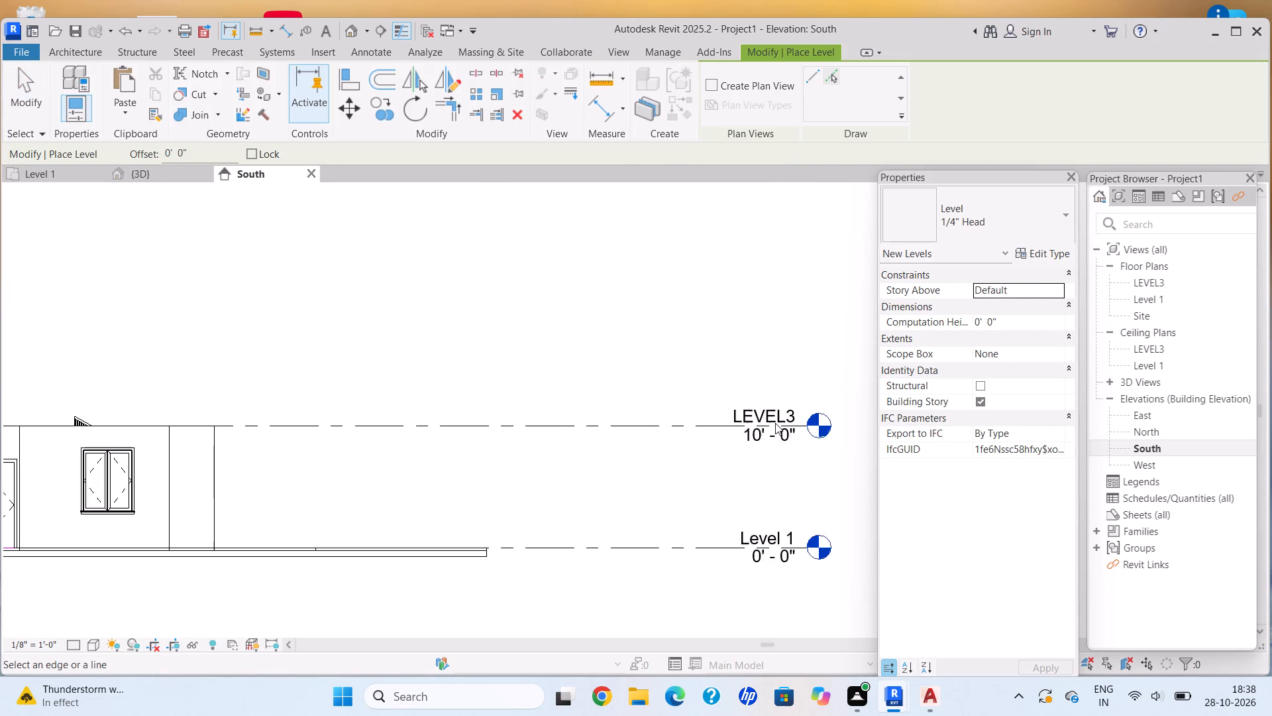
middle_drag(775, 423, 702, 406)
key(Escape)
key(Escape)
Rename the level at 10' - 0" as LEVEL2 together with its corresponding views.
double_click(723, 391)
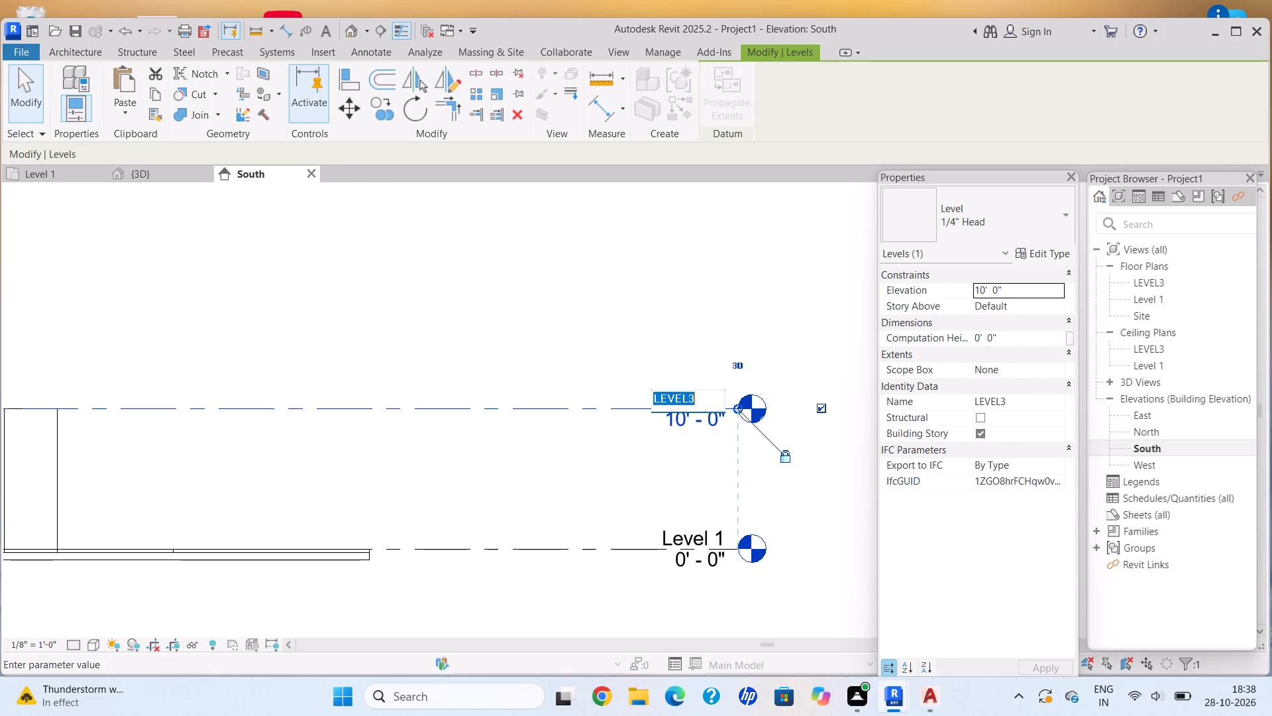
key(BackSpace)
text(LEVEL2)
key(Return)
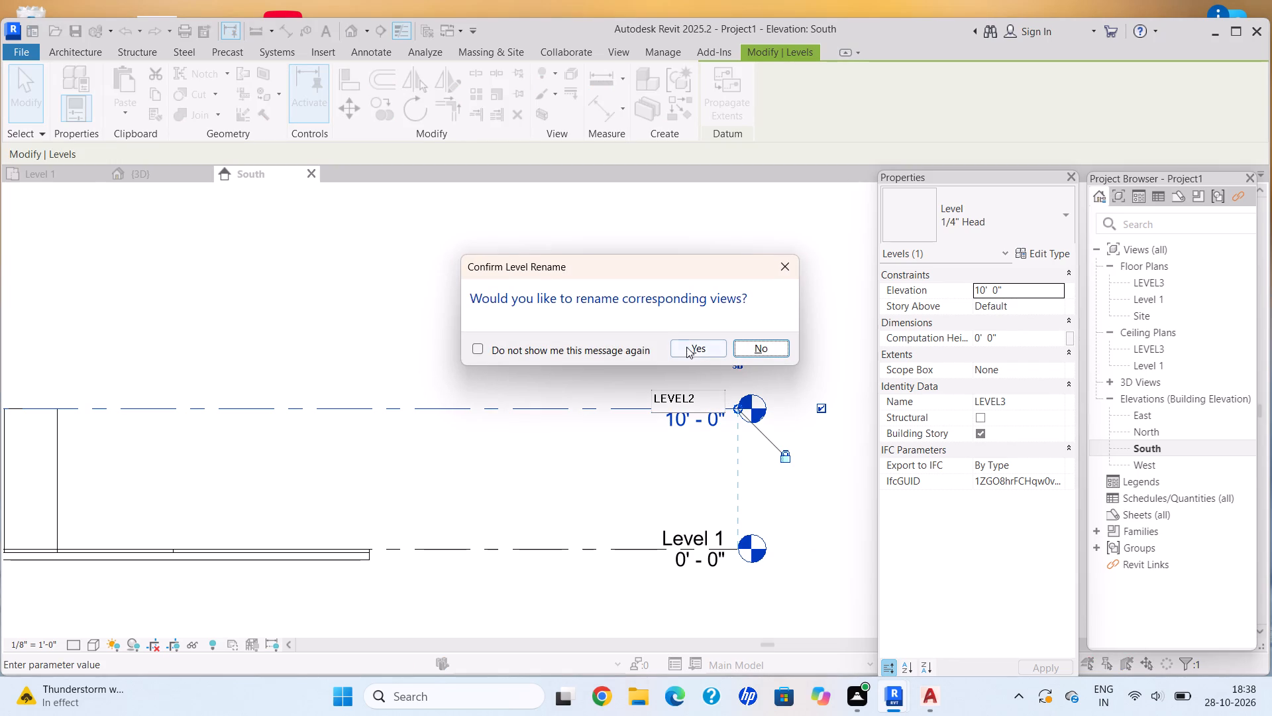
click(686, 347)
key(Escape)
Add a new level 0' 6" above LEVEL2 by picking its line with an offset.
scroll(708, 480, down, 7)
middle_drag(432, 468, 477, 458)
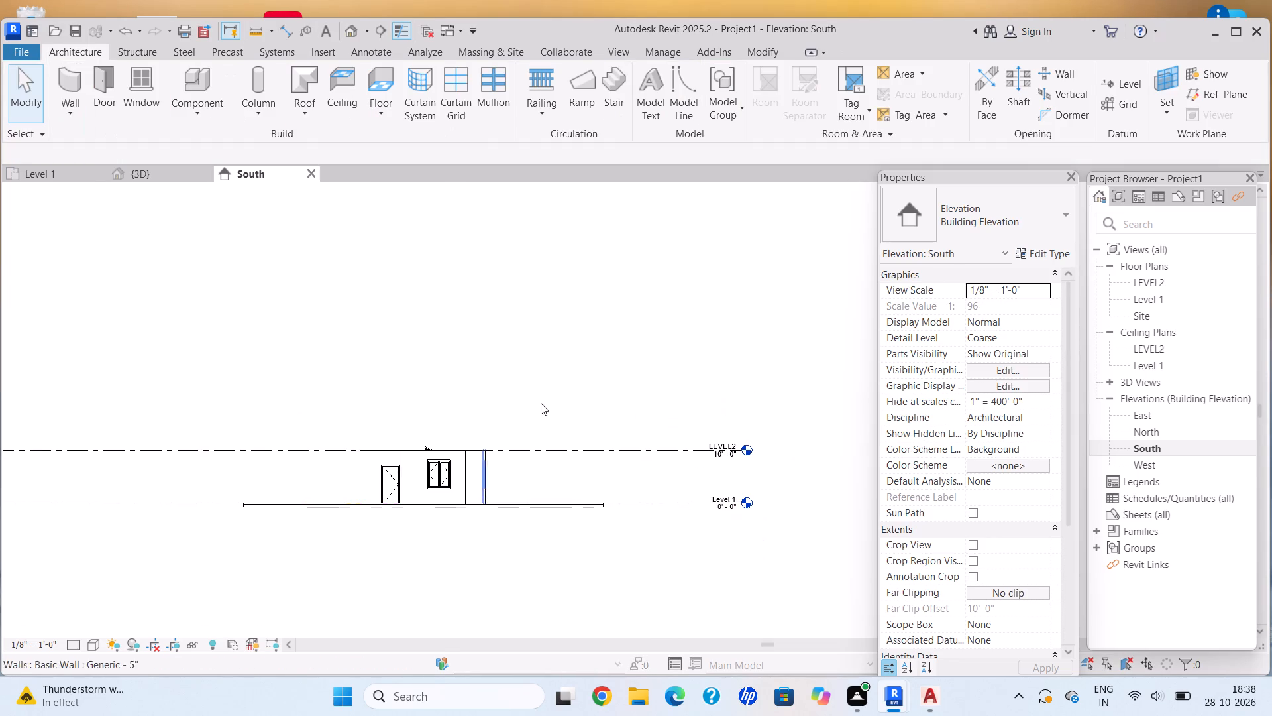
click(1143, 86)
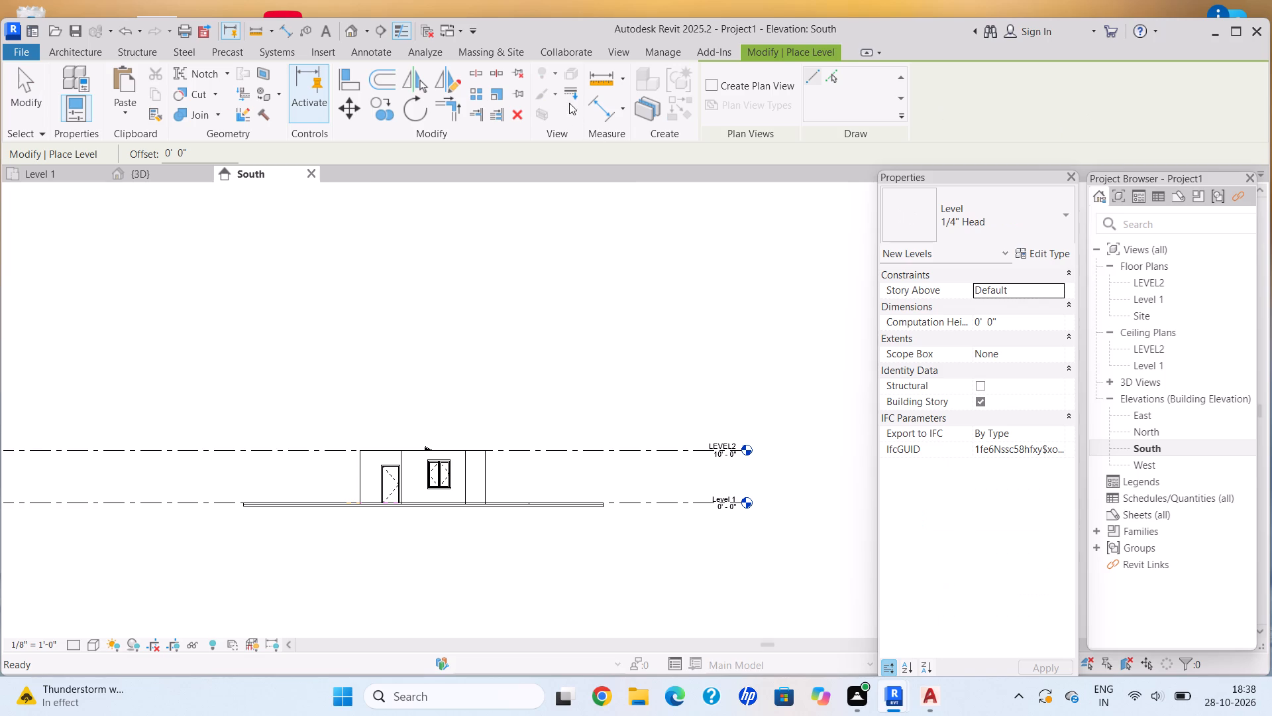
click(827, 78)
click(204, 145)
key(BackSpace)
key(BackSpace)
key(BackSpace)
key(BackSpace)
key(BackSpace)
key(BackSpace)
key(BackSpace)
key(BackSpace)
key(BackSpace)
text(6")
key(Return)
scroll(204, 146, up, 1)
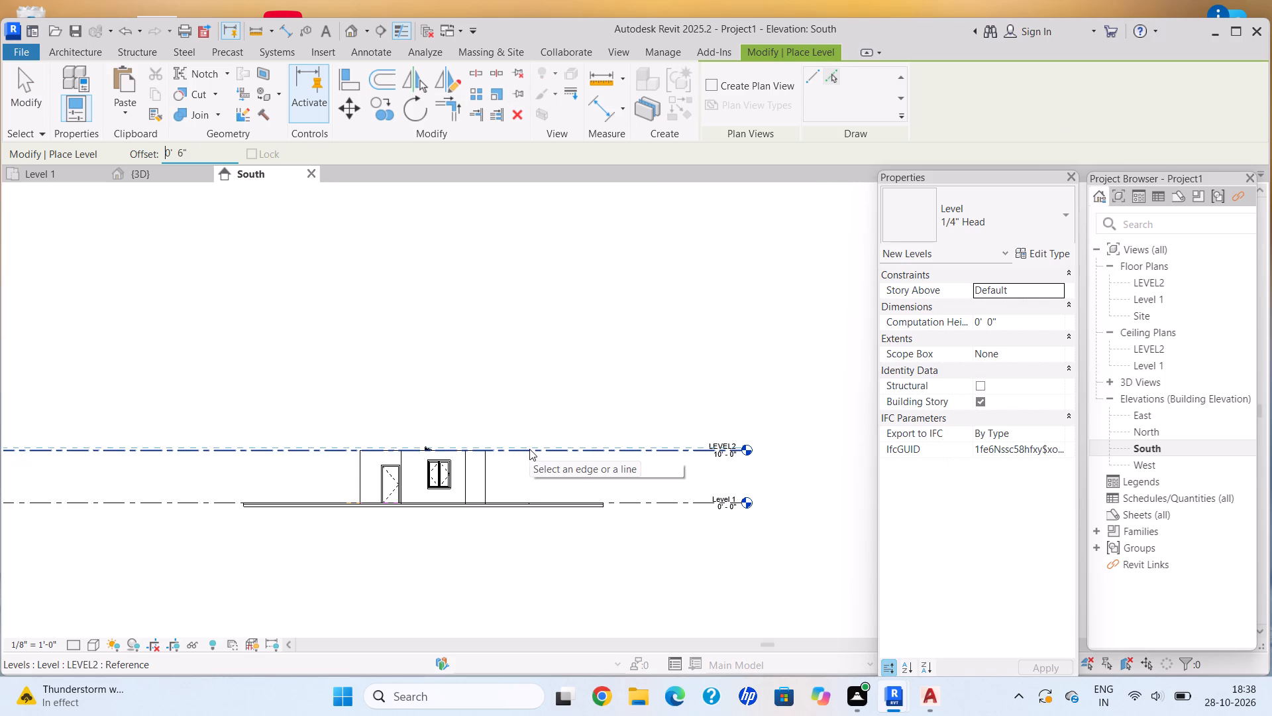
scroll(611, 454, up, 5)
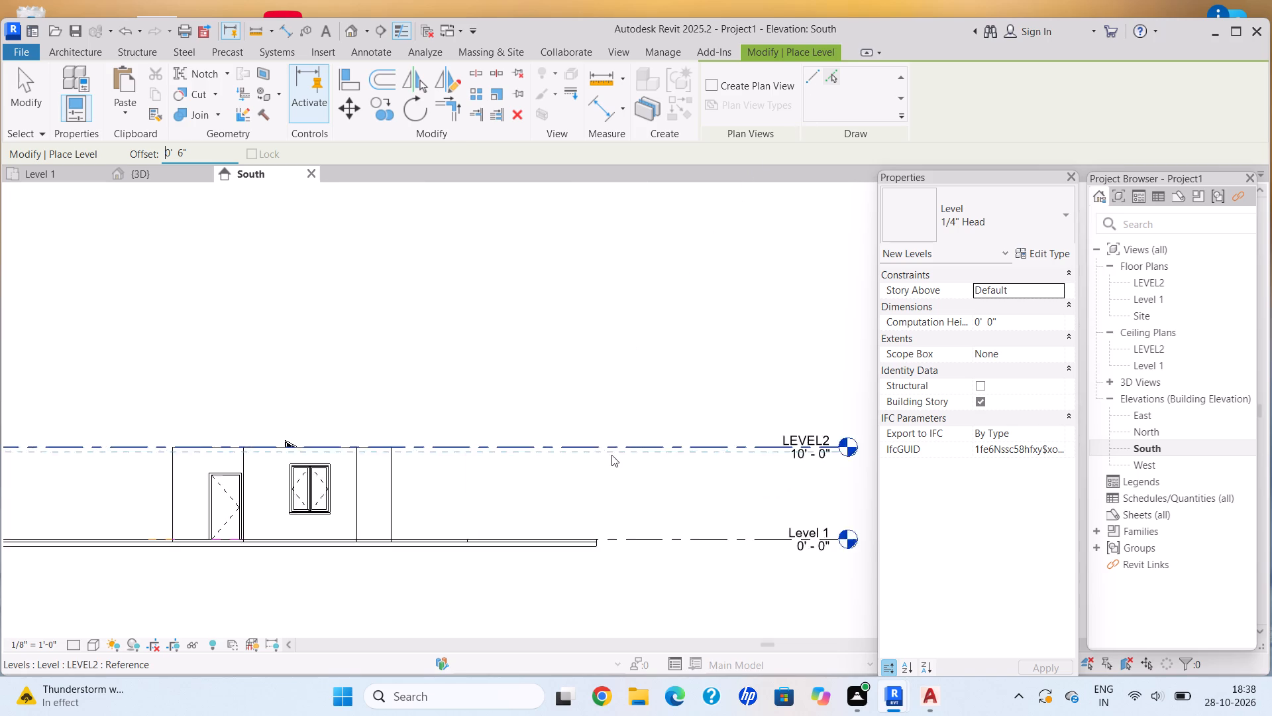
click(478, 440)
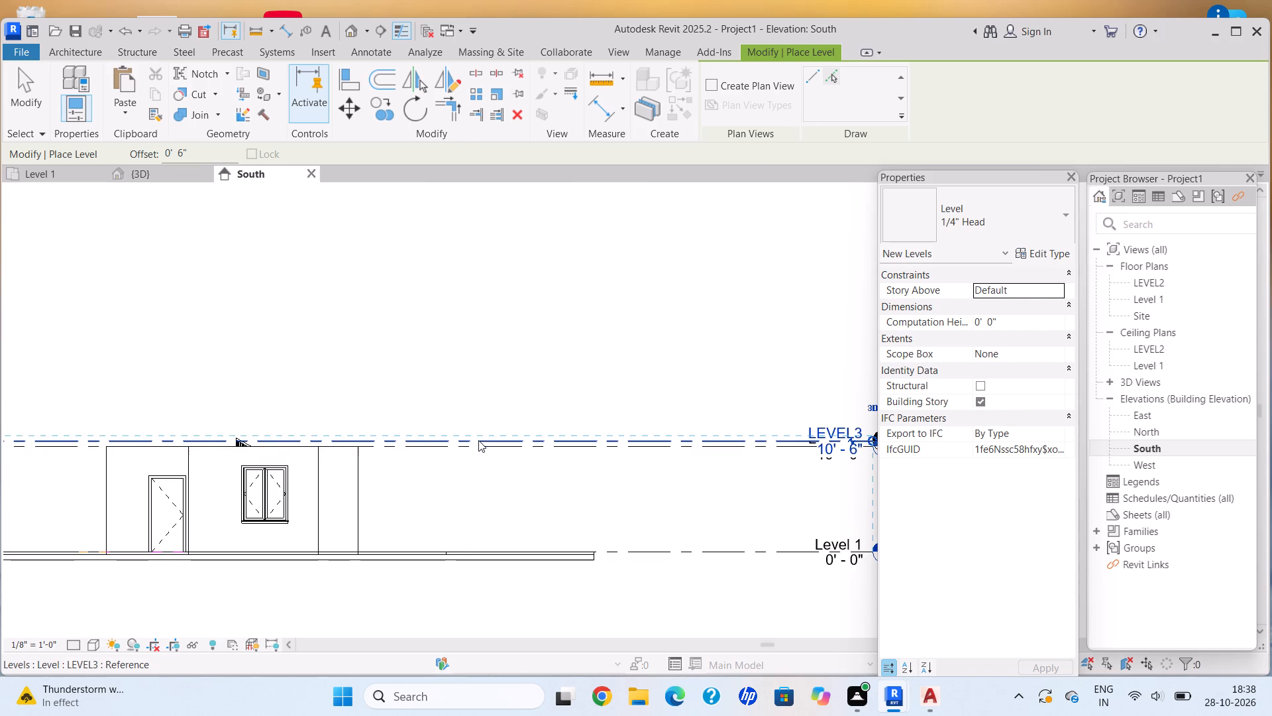
middle_drag(639, 377, 490, 335)
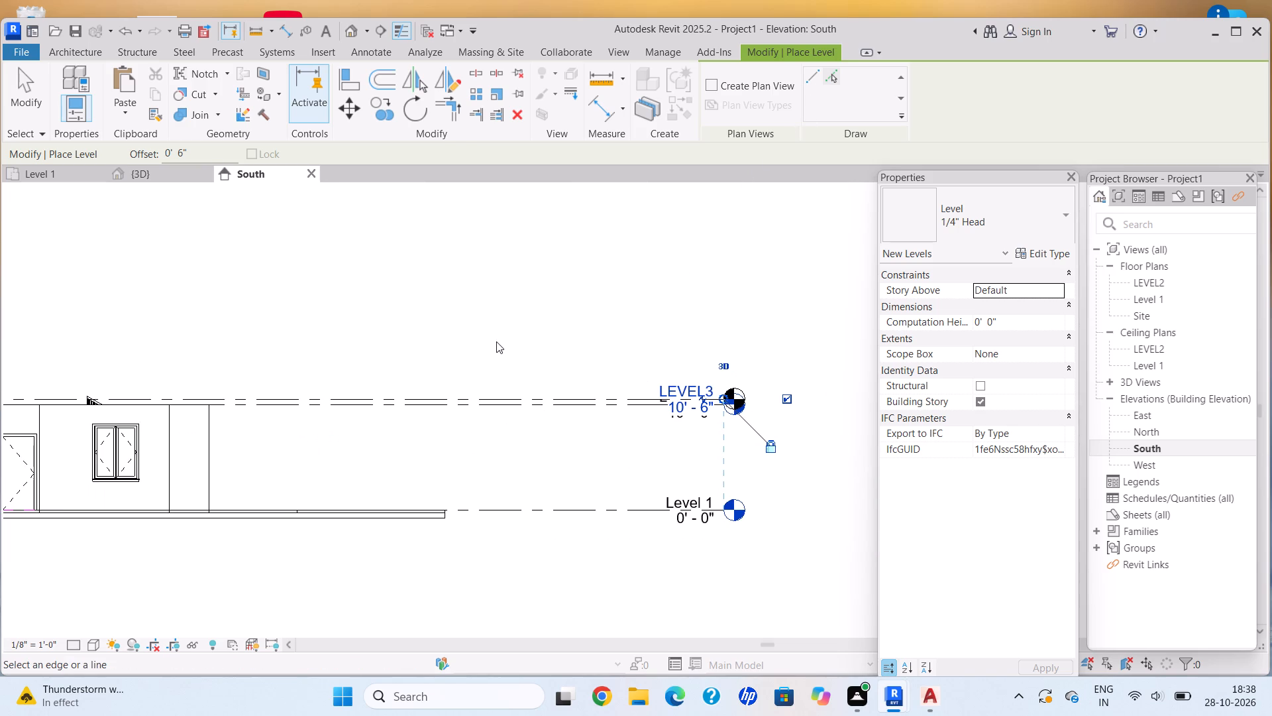
scroll(500, 340, up, 1)
key(Escape)
key(Escape)
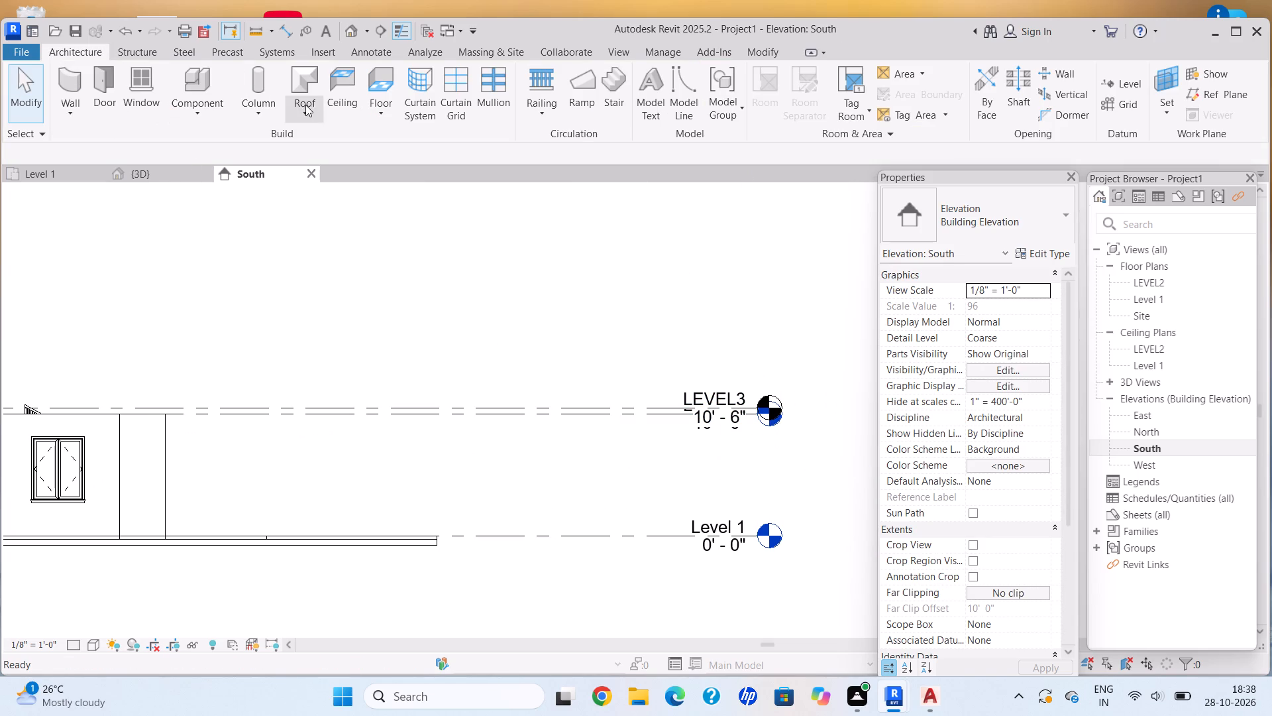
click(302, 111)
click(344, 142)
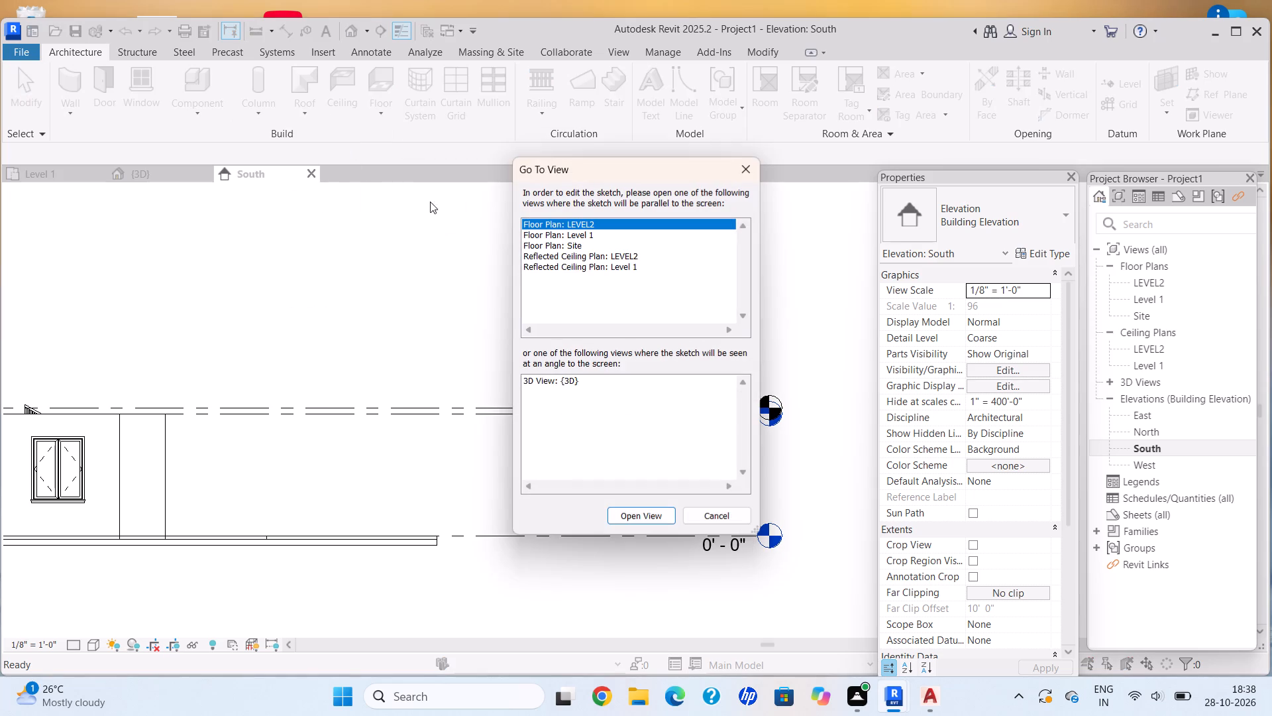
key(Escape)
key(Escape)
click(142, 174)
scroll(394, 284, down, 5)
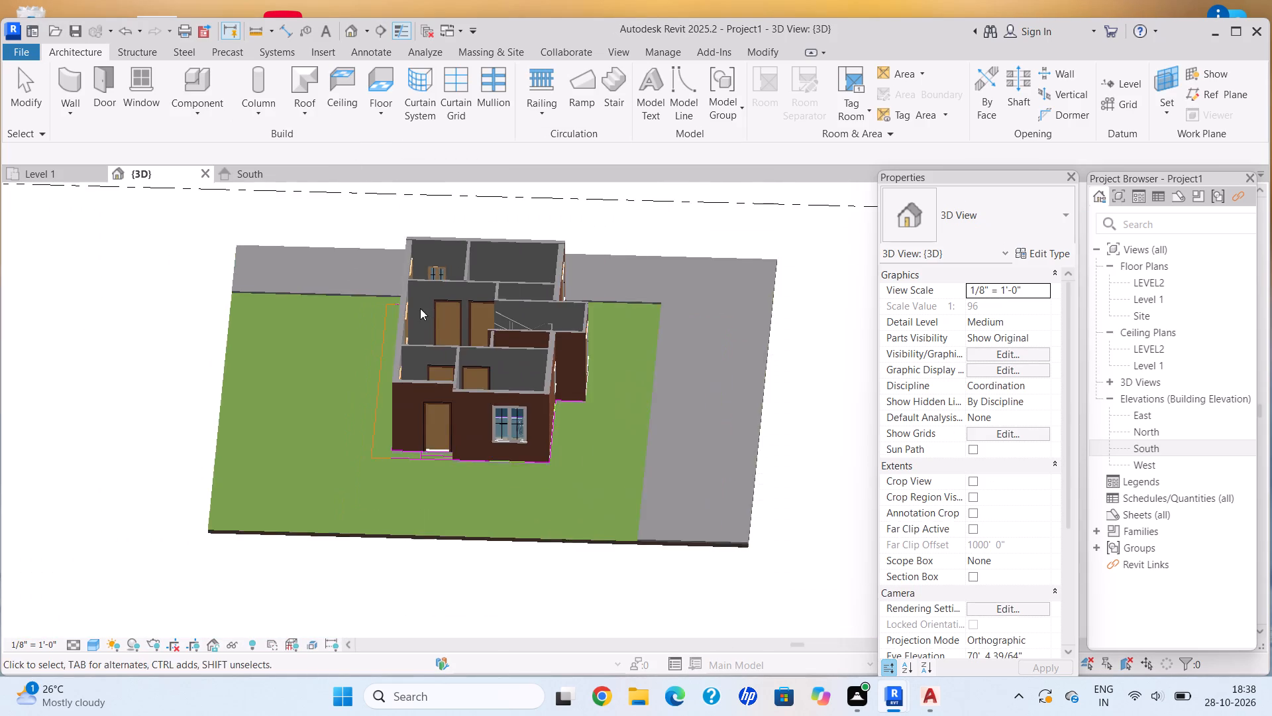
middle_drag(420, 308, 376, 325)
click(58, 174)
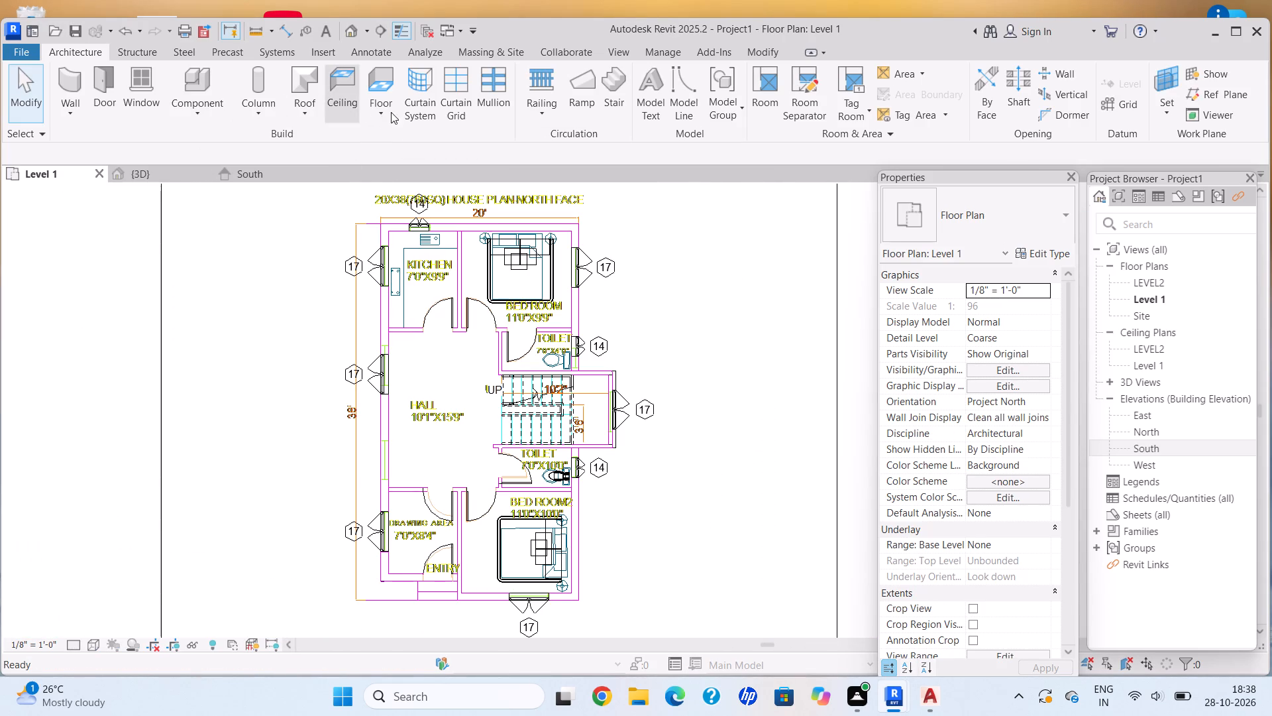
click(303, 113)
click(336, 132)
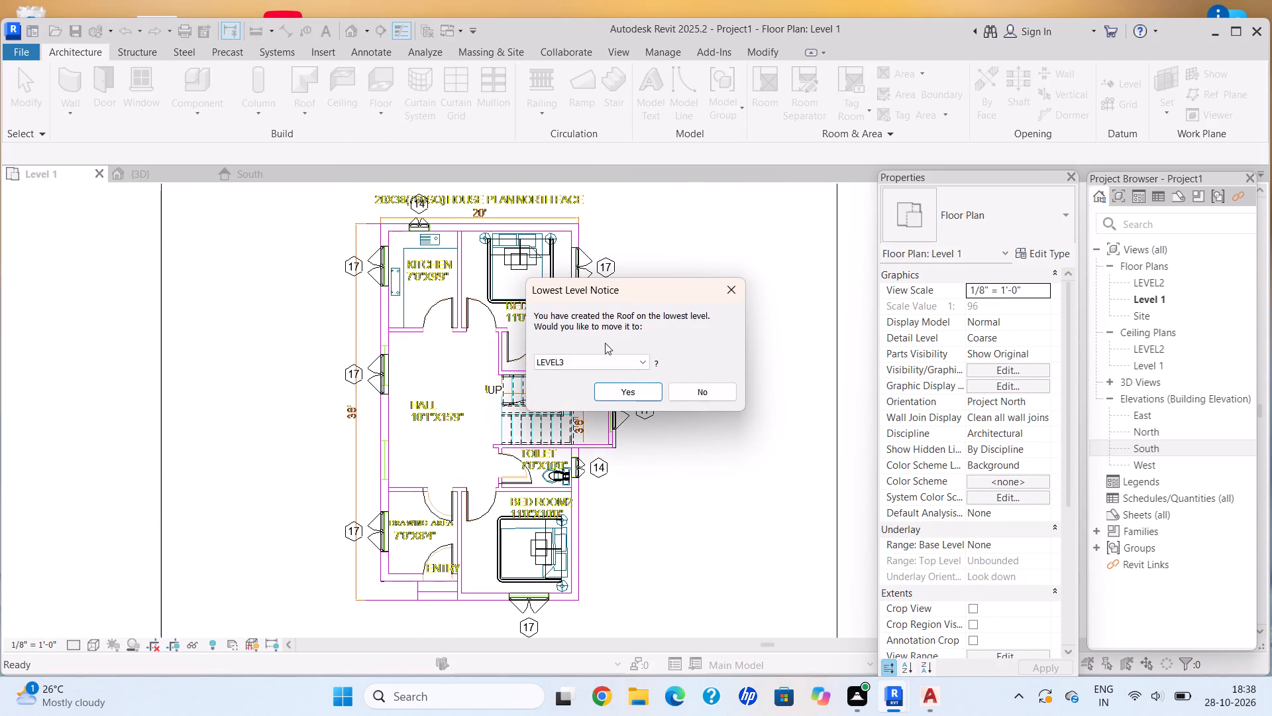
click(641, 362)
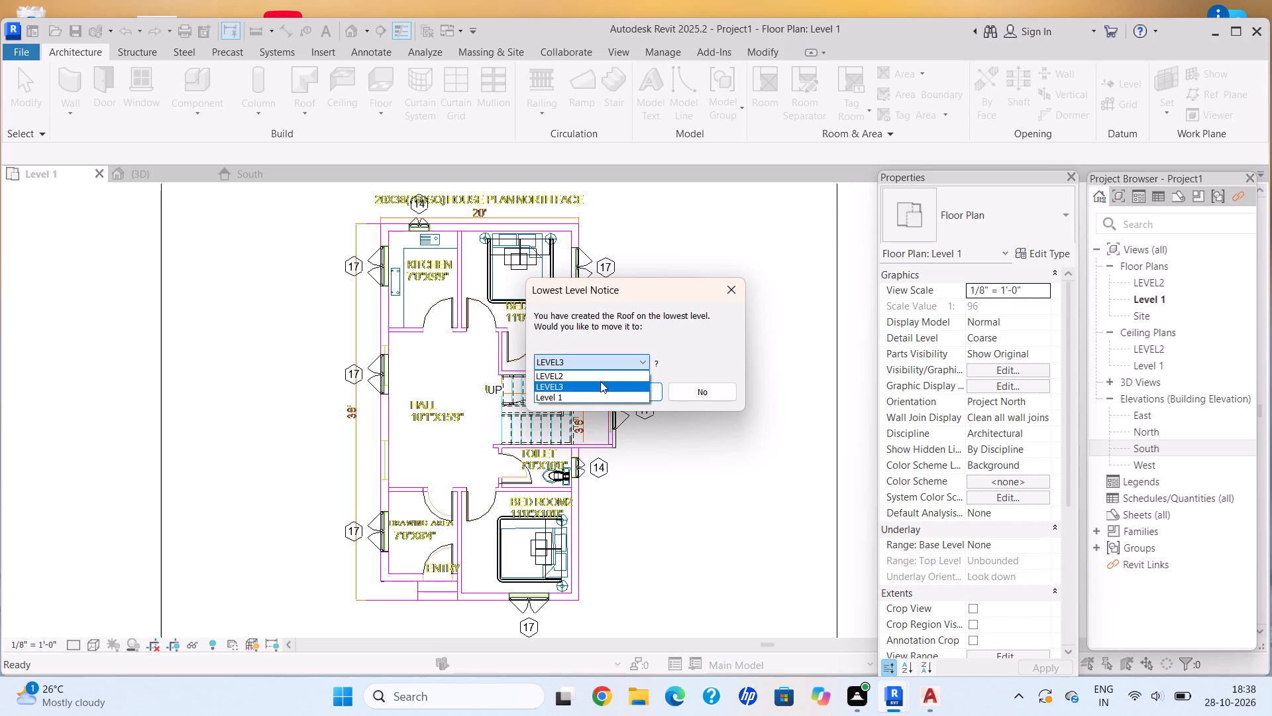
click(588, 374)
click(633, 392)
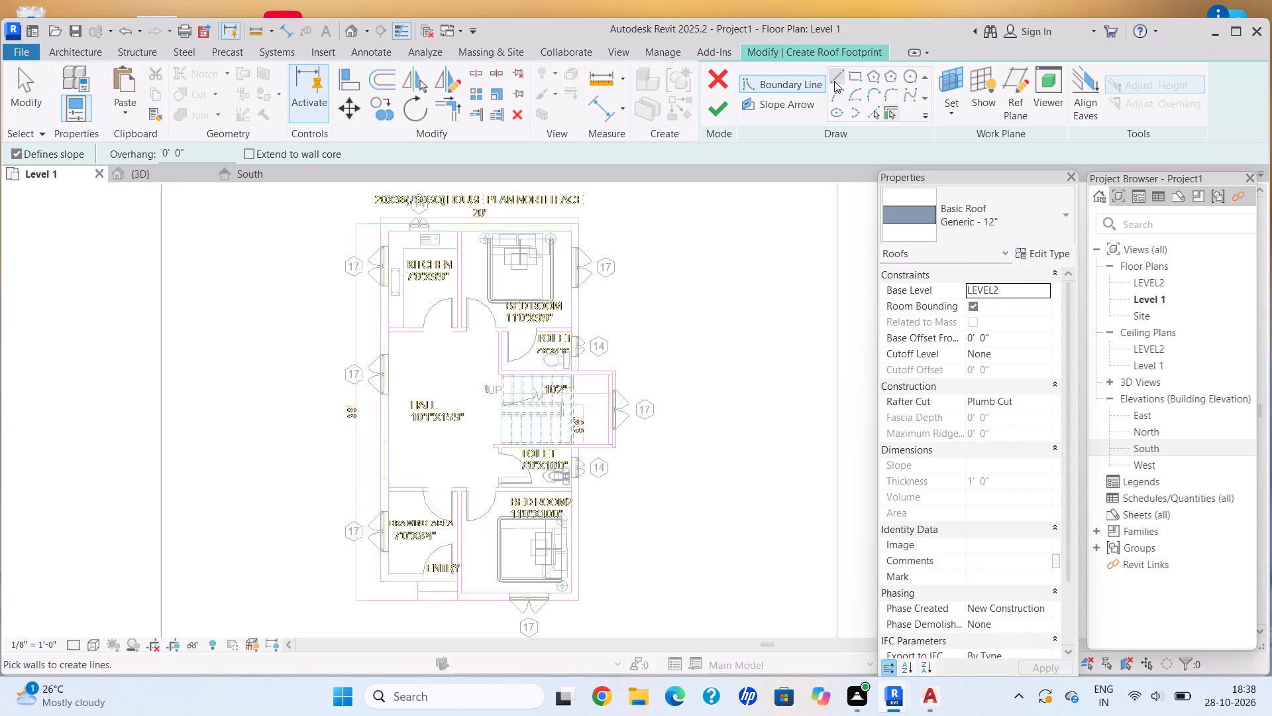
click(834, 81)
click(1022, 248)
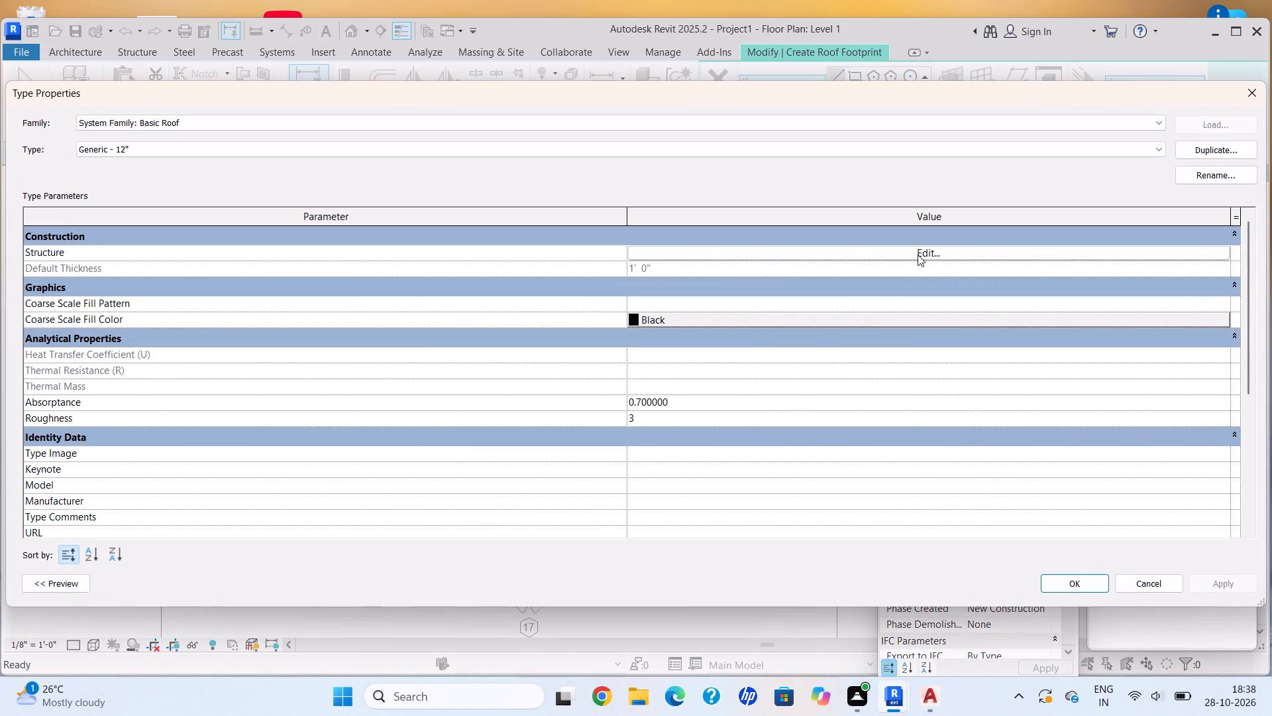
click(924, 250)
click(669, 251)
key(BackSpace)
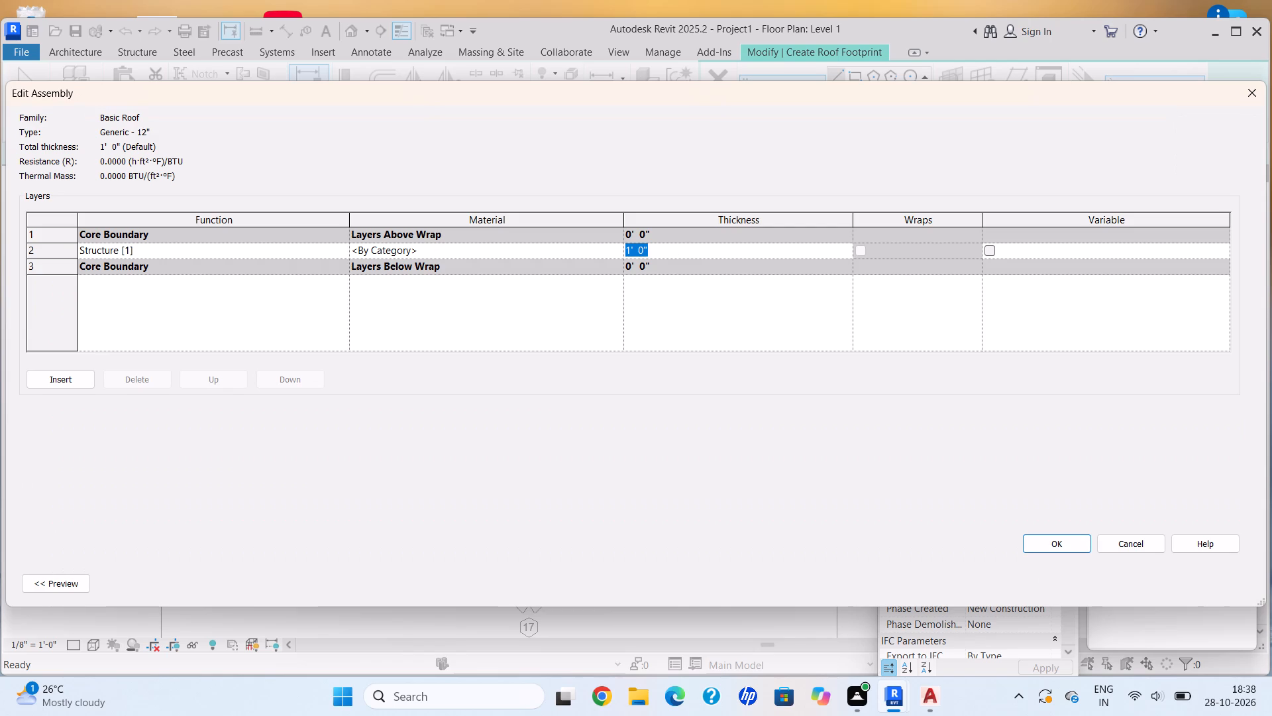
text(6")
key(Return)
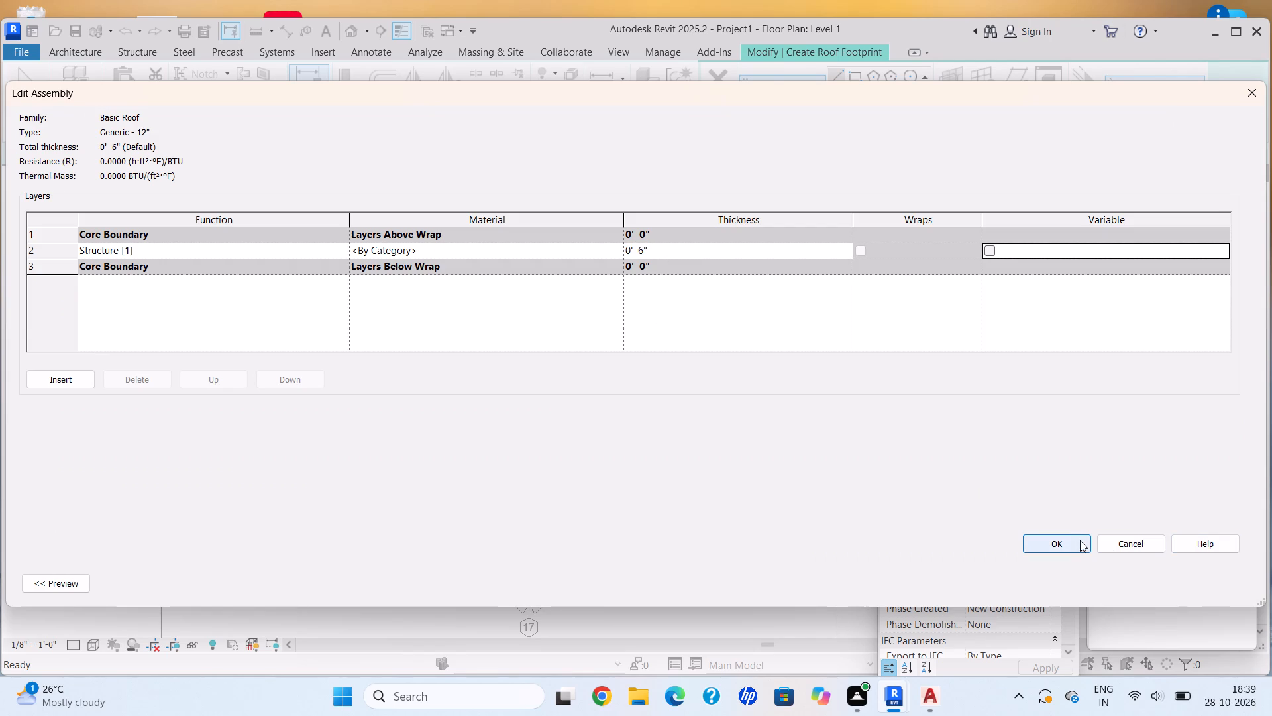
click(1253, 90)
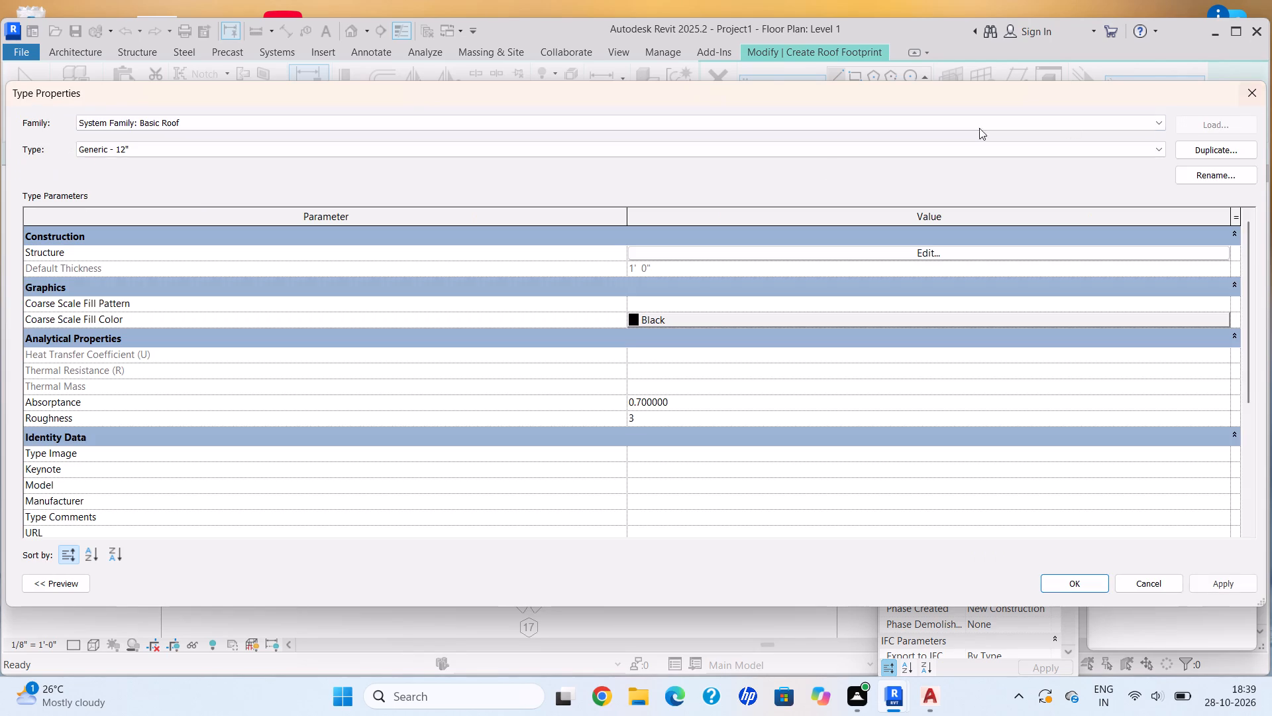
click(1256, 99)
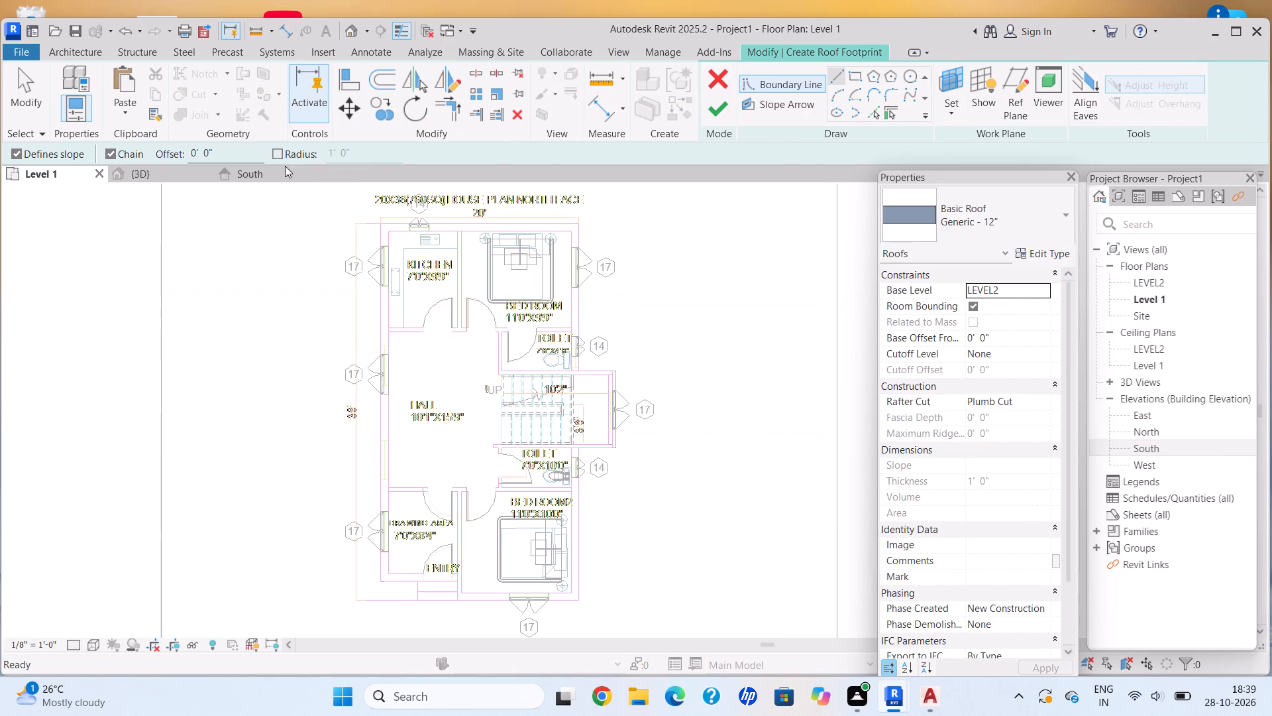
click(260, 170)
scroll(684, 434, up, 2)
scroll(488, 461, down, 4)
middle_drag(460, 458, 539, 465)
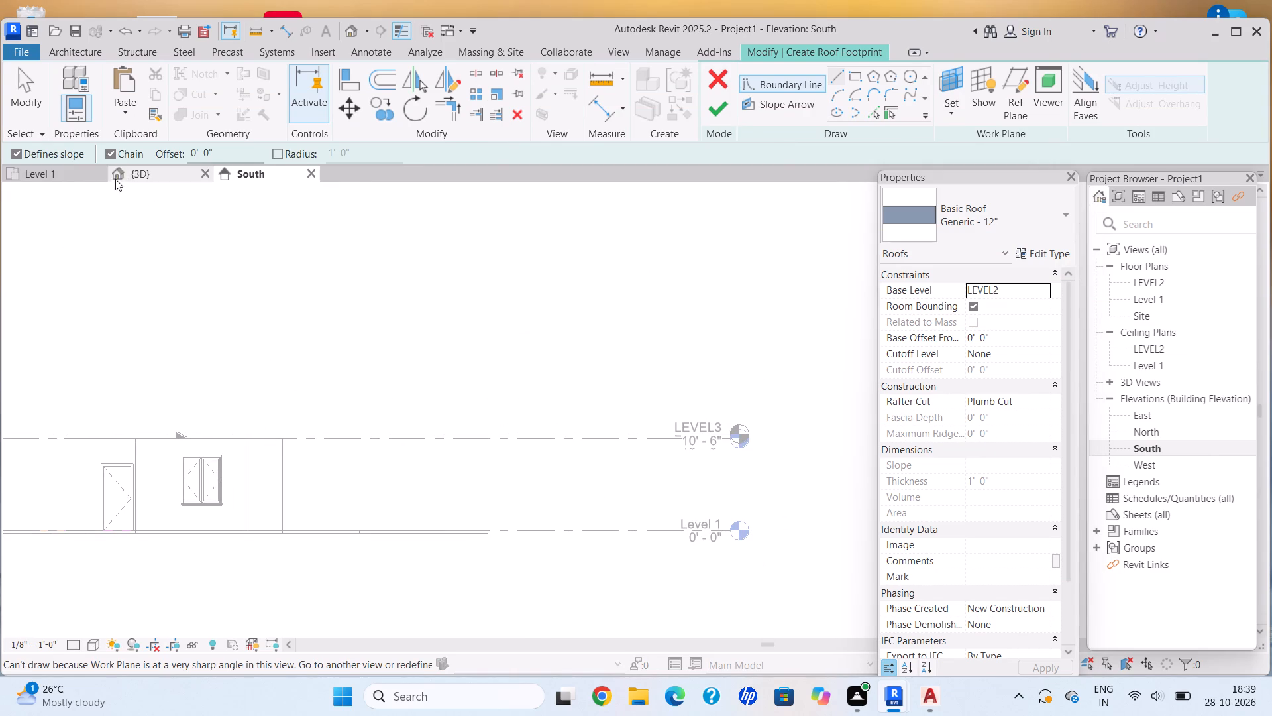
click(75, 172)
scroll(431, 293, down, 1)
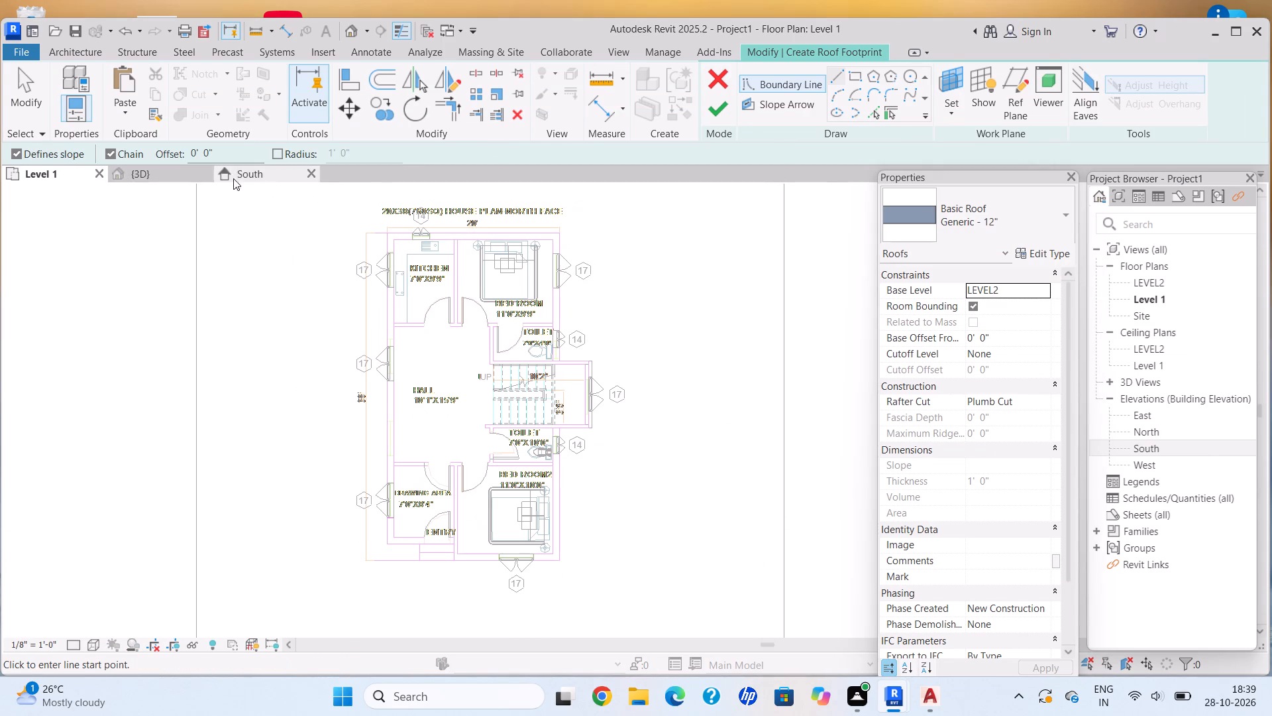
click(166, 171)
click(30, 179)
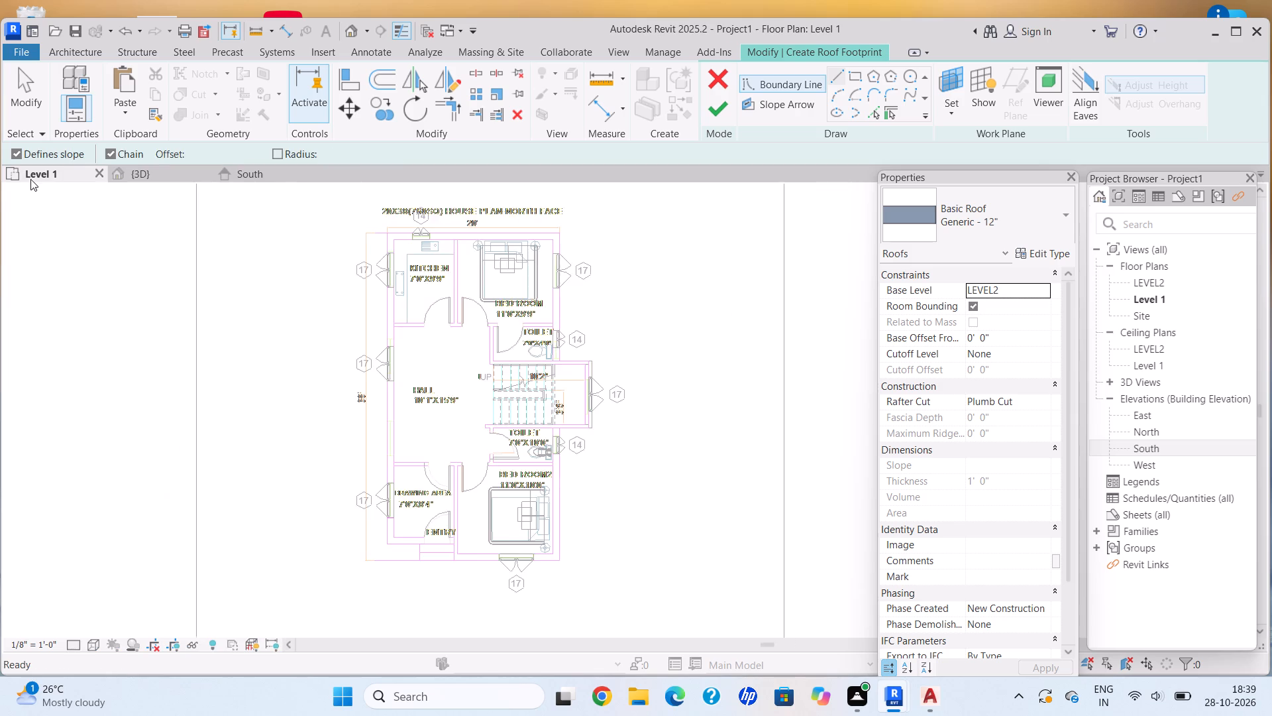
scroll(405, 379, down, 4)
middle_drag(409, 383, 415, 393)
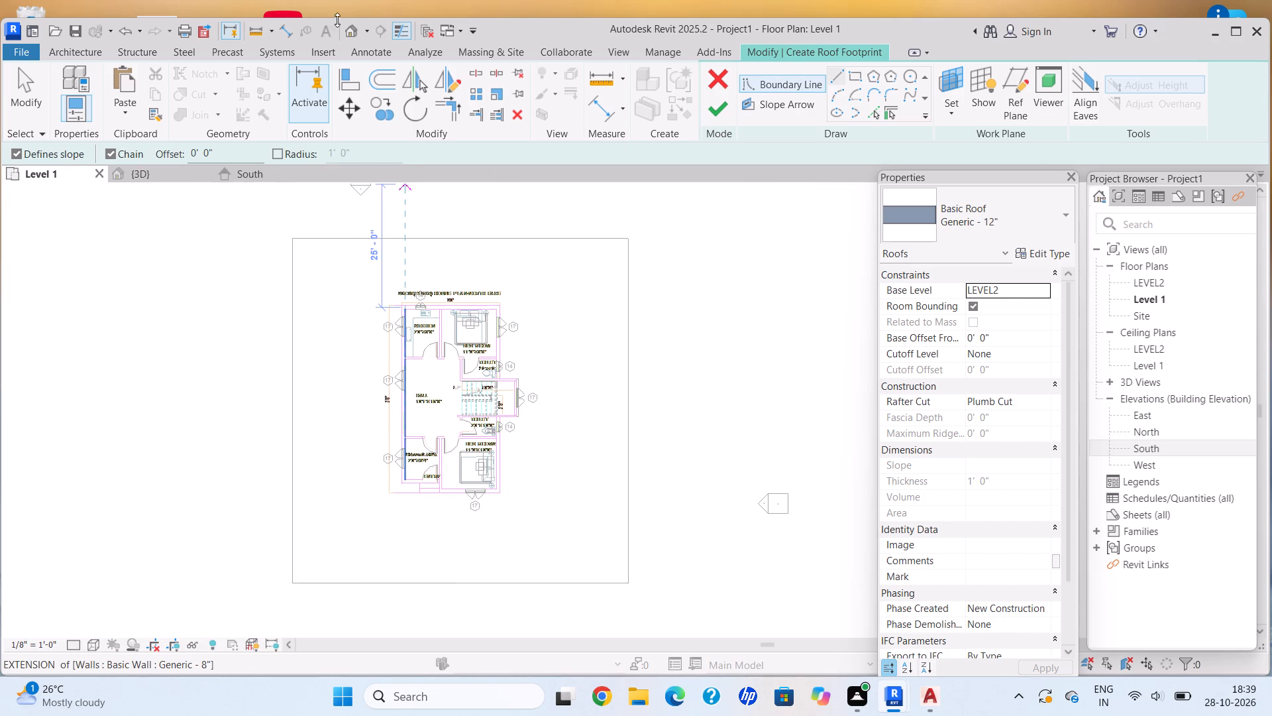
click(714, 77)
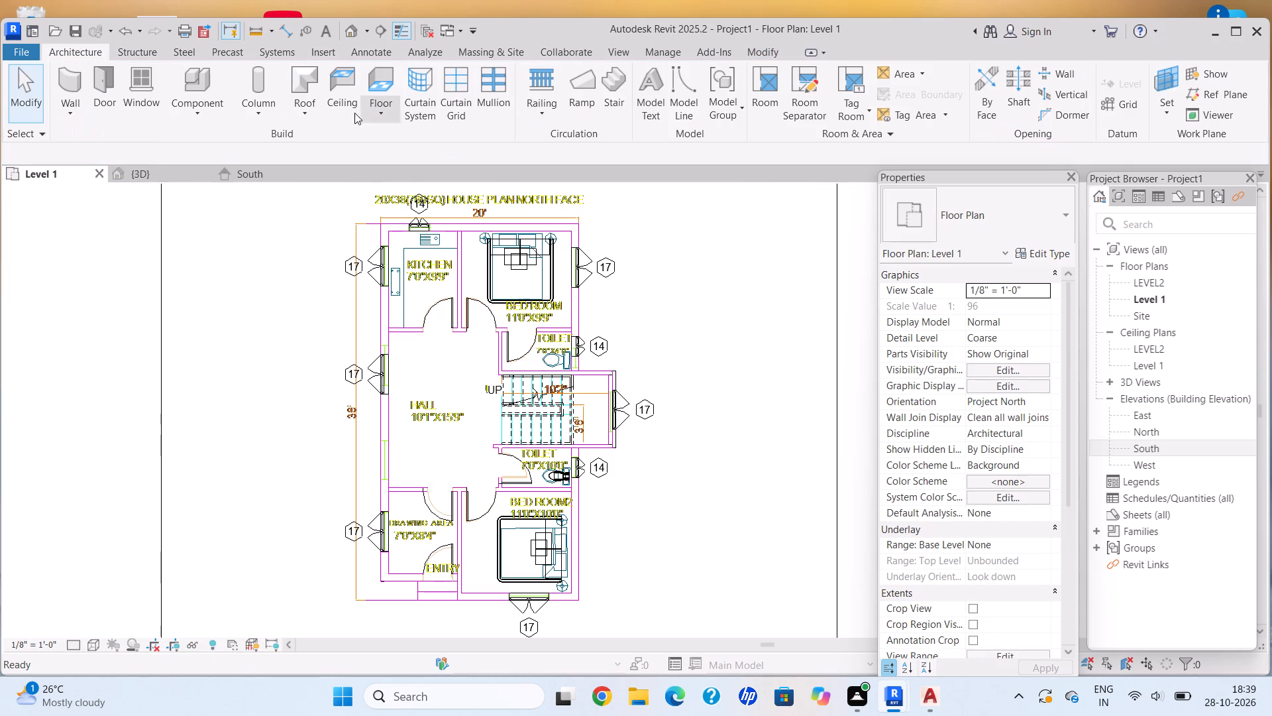
In the Level 1 plan, start a footprint roof based on LEVEL3 with boundary lines that do not define slope.
click(303, 111)
click(317, 132)
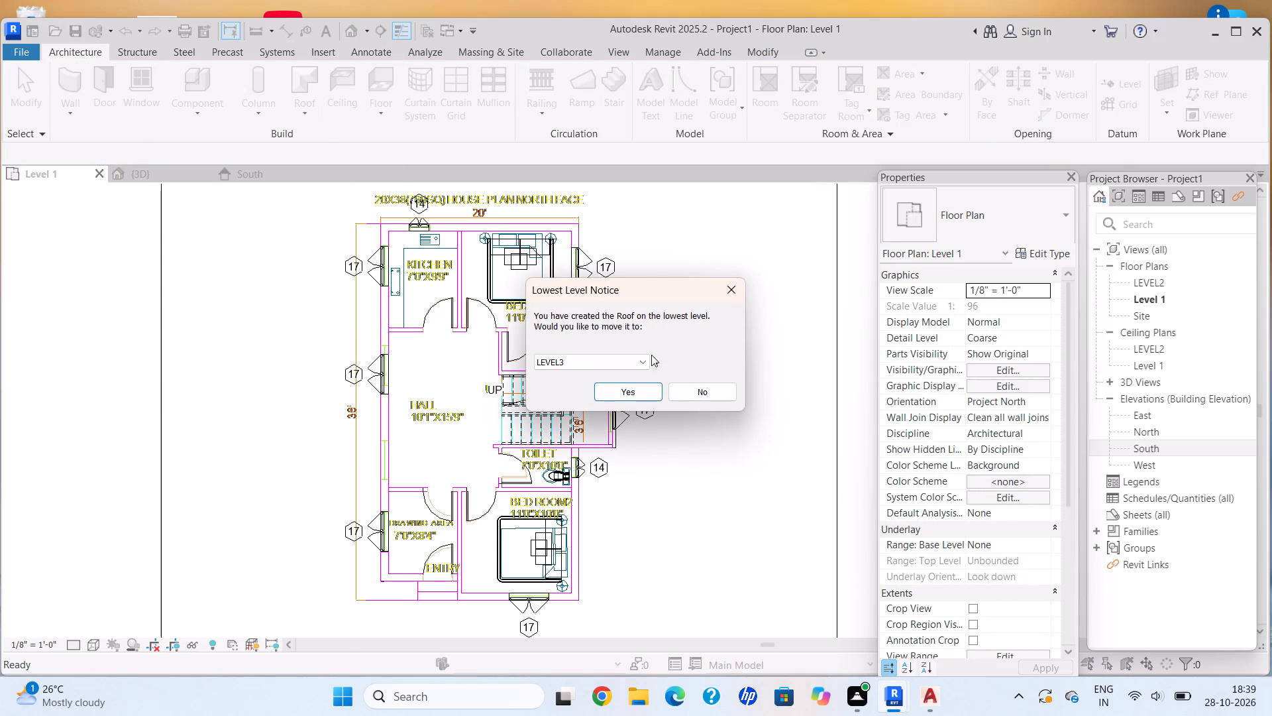
click(642, 390)
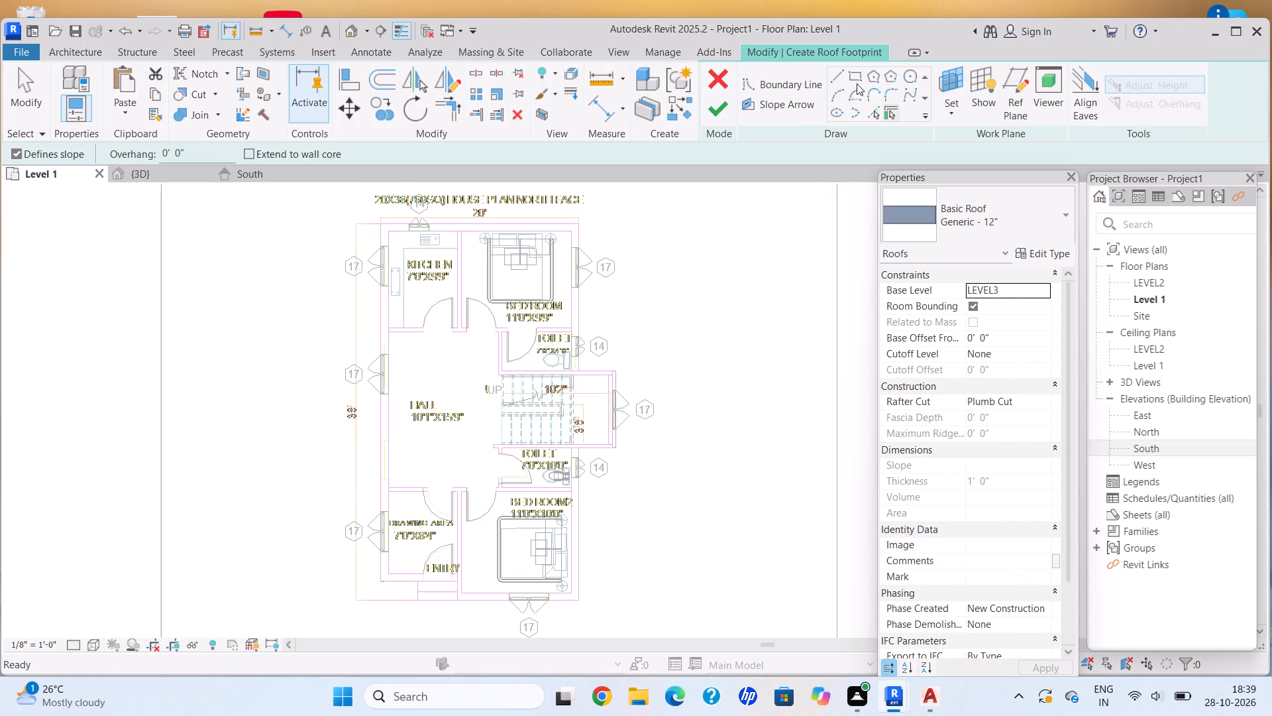
click(838, 72)
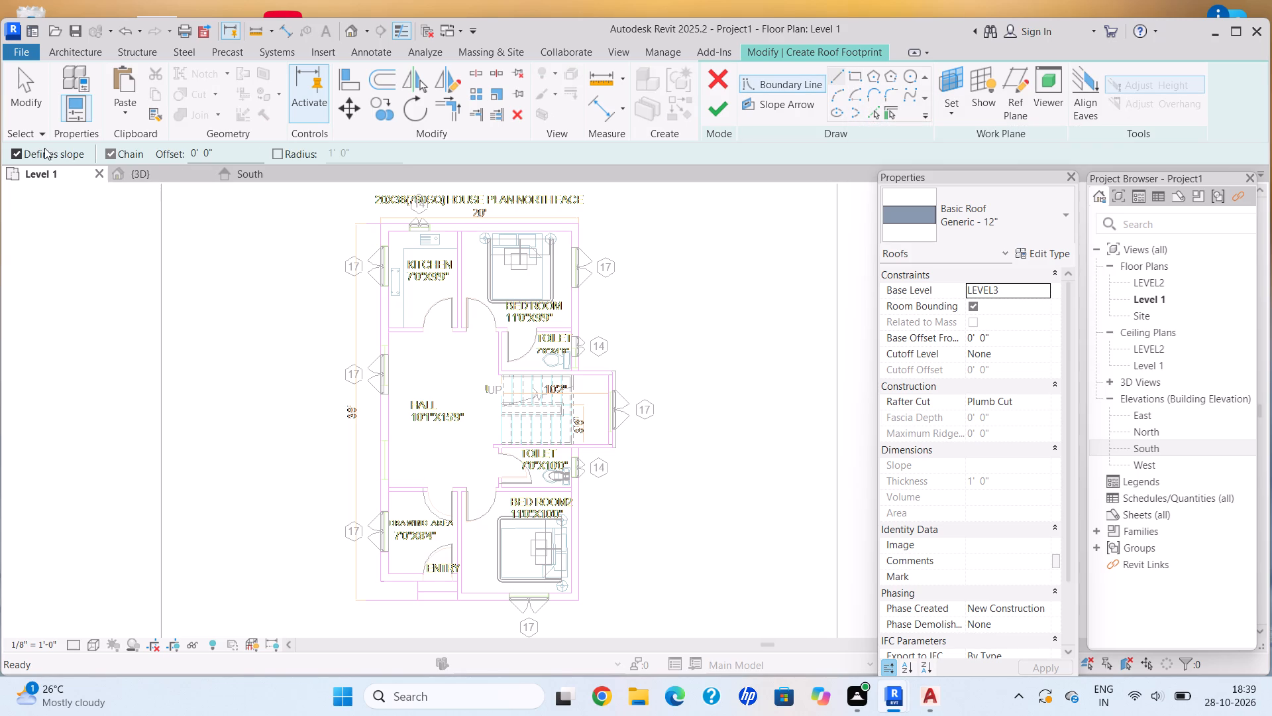
click(23, 150)
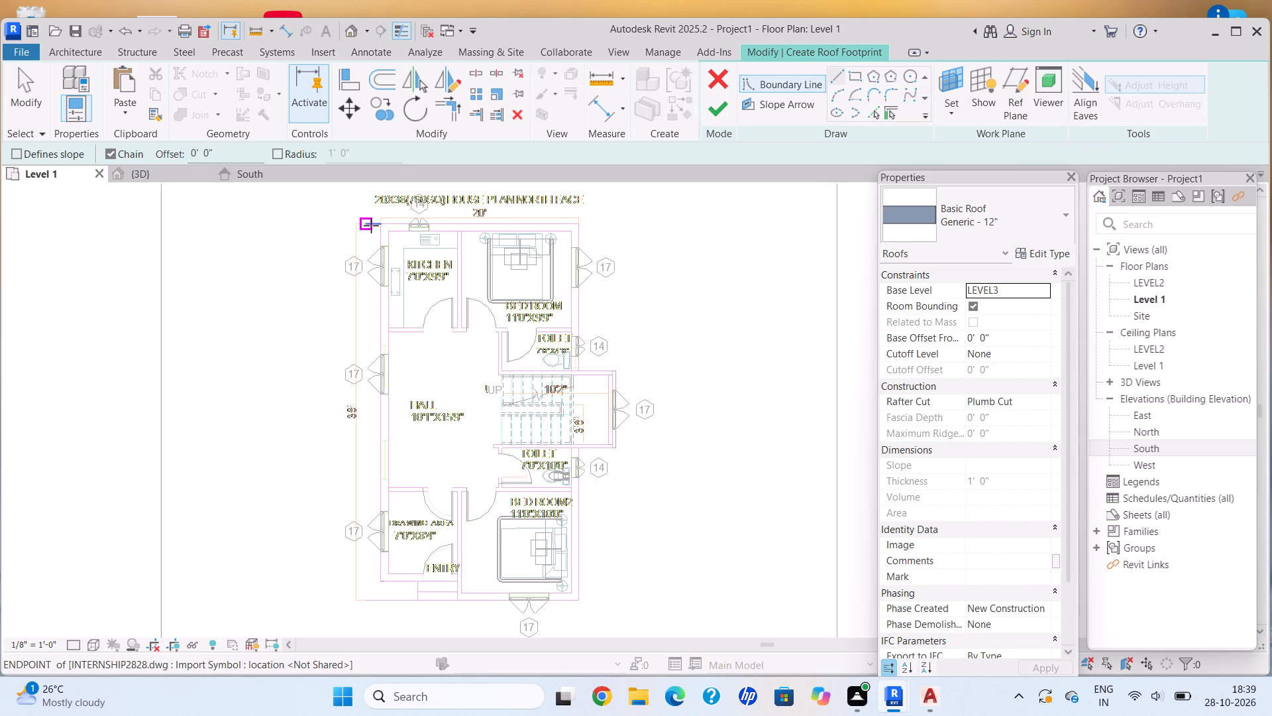
Set the structure layer thickness of the Generic - 12" roof type to 6" and apply it.
middle_drag(371, 225, 310, 216)
scroll(318, 216, up, 5)
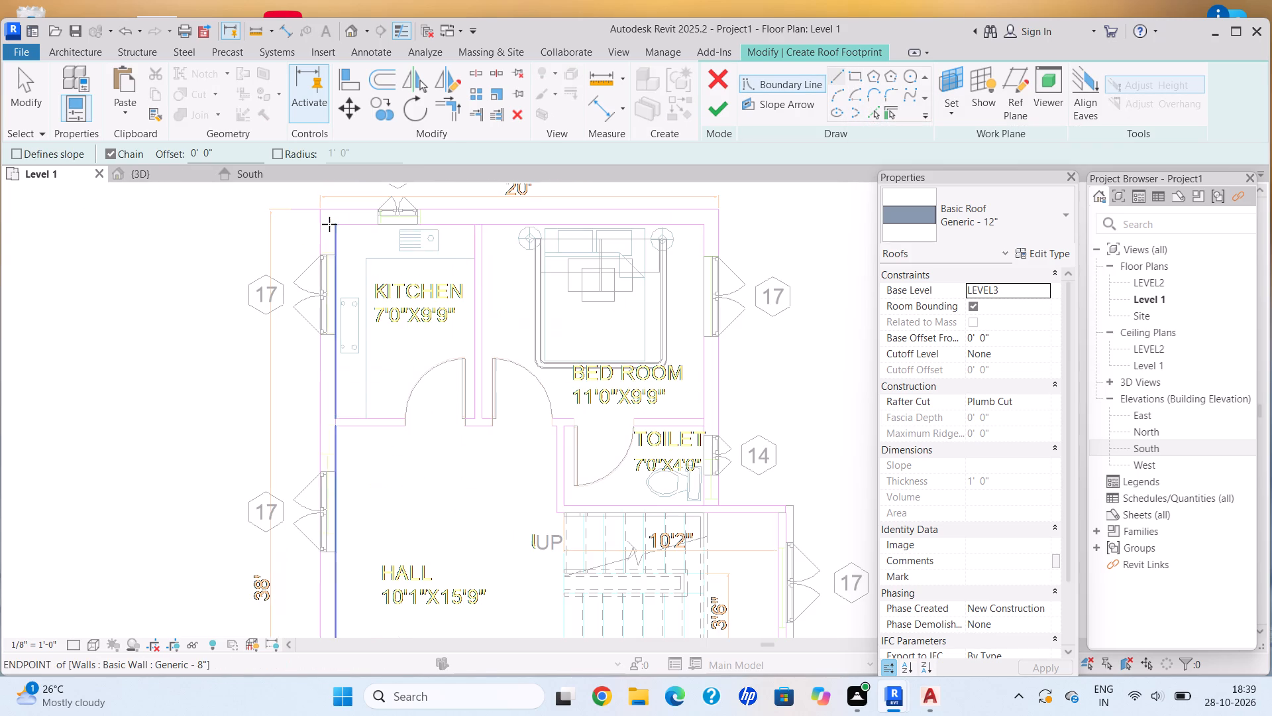
click(1042, 251)
click(925, 247)
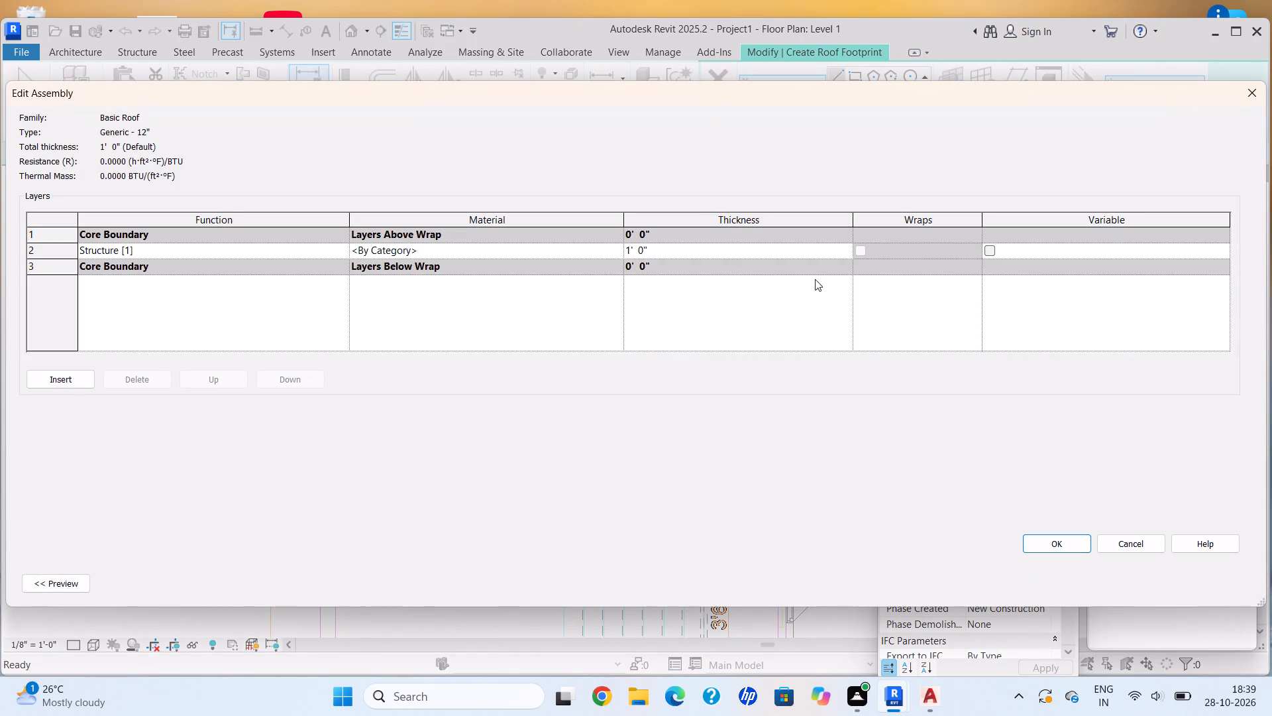
click(751, 246)
key(BackSpace)
text(6")
key(Return)
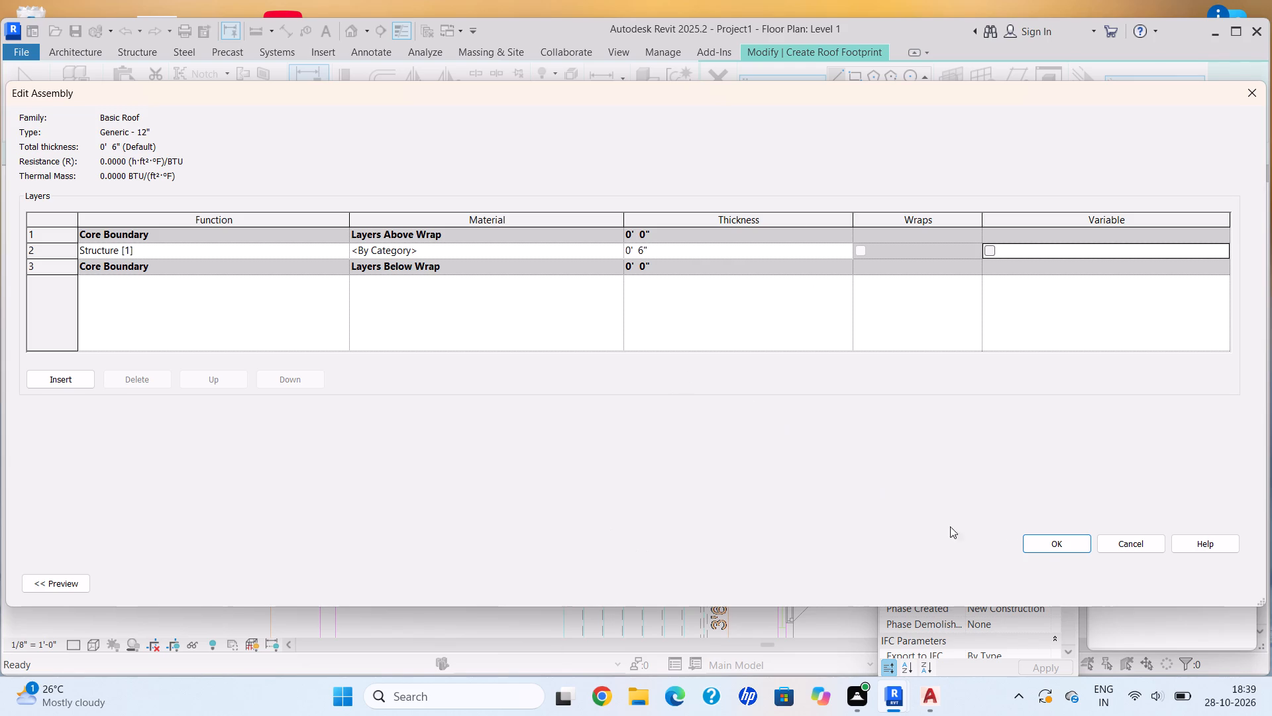
click(1071, 544)
click(1200, 583)
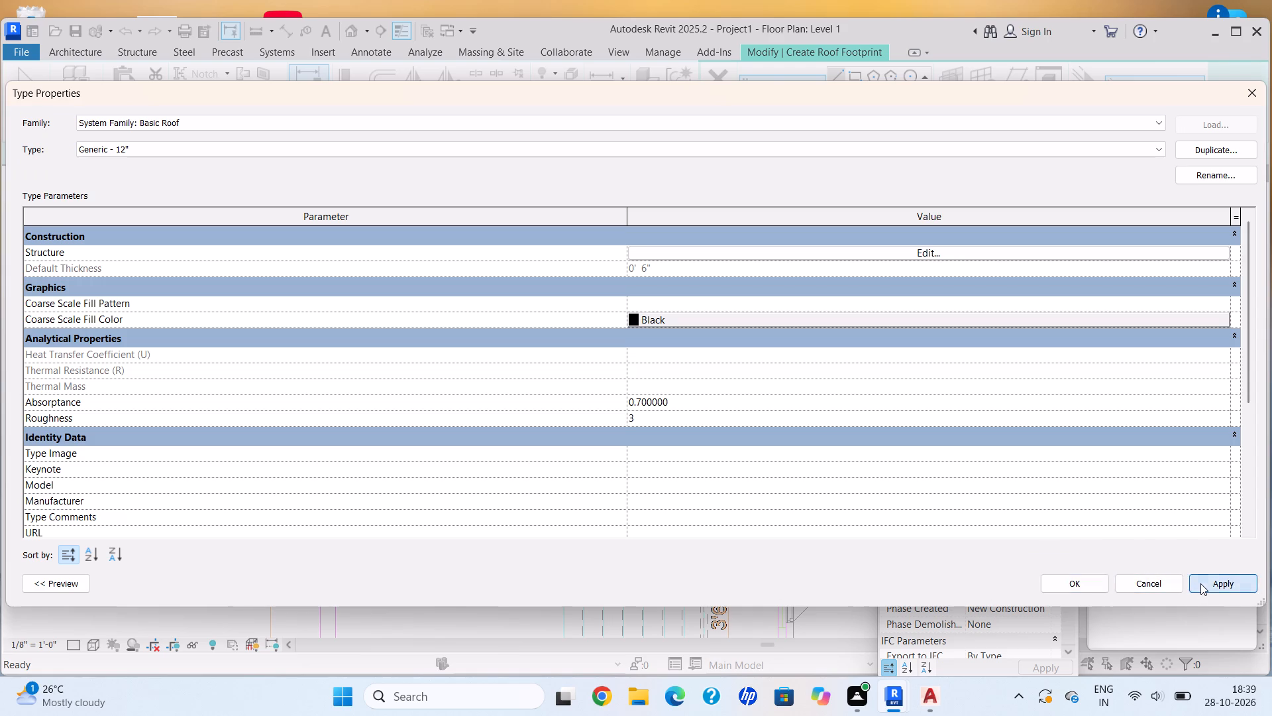
click(1083, 589)
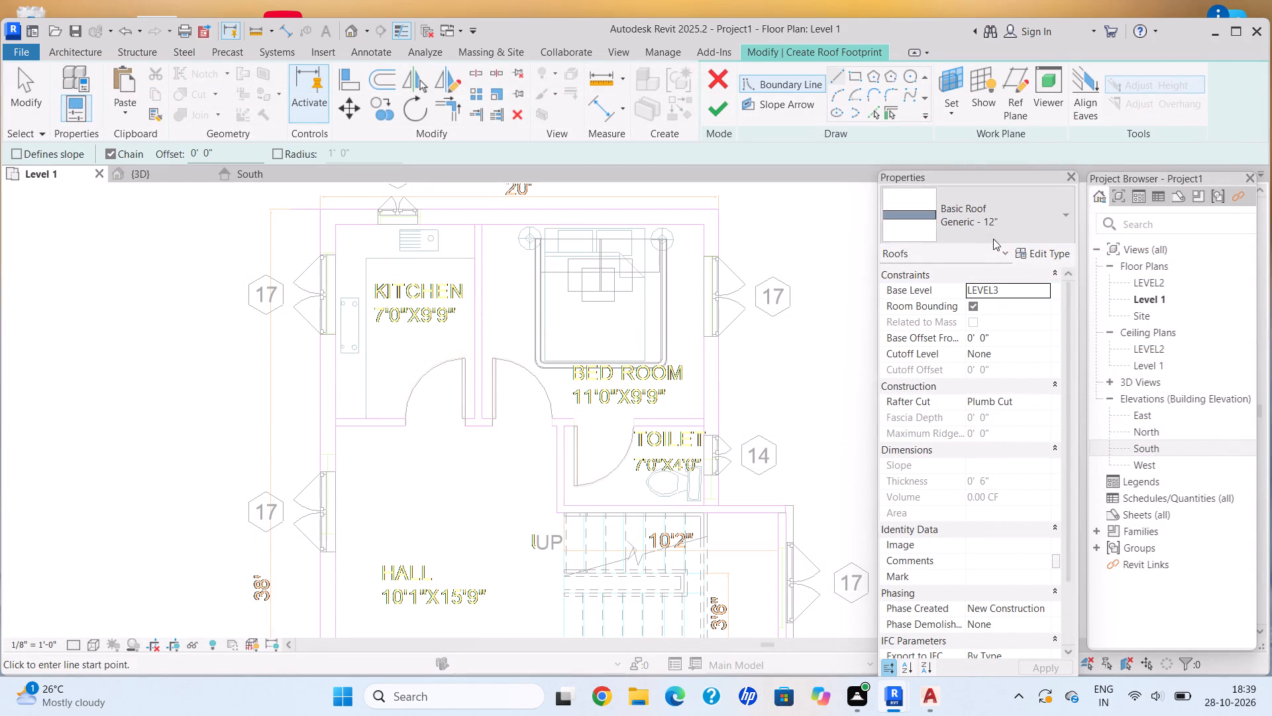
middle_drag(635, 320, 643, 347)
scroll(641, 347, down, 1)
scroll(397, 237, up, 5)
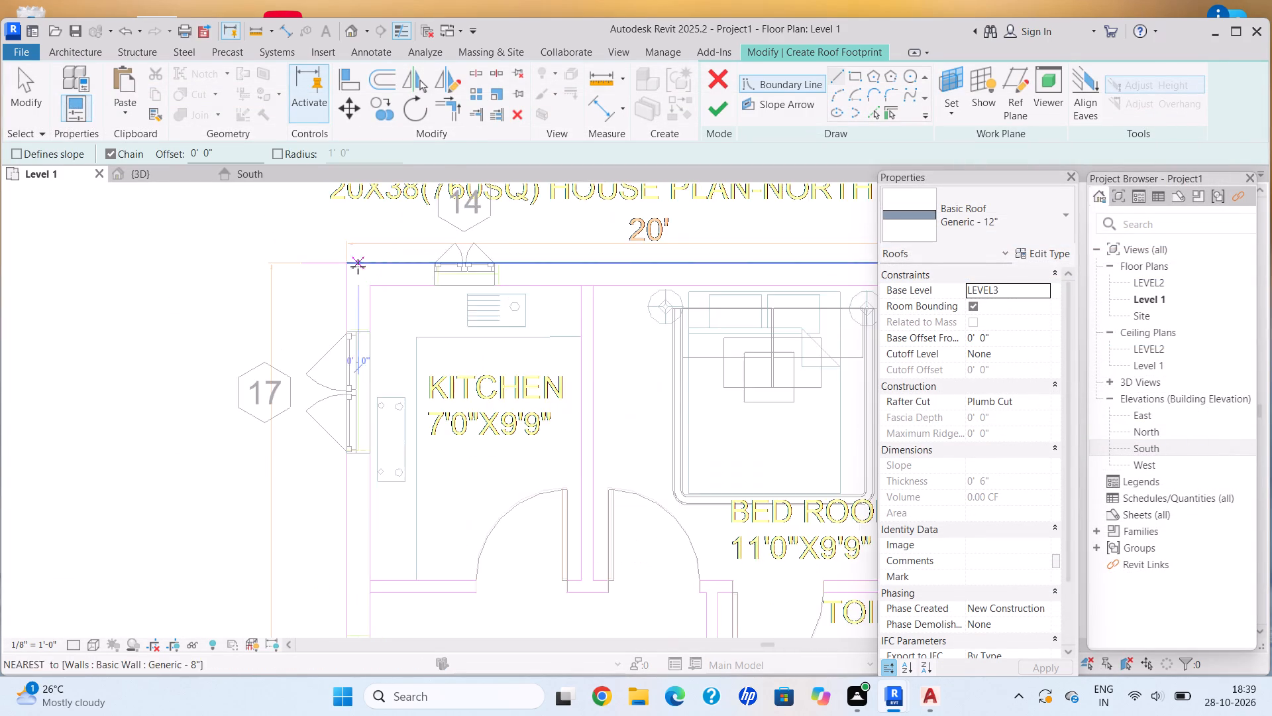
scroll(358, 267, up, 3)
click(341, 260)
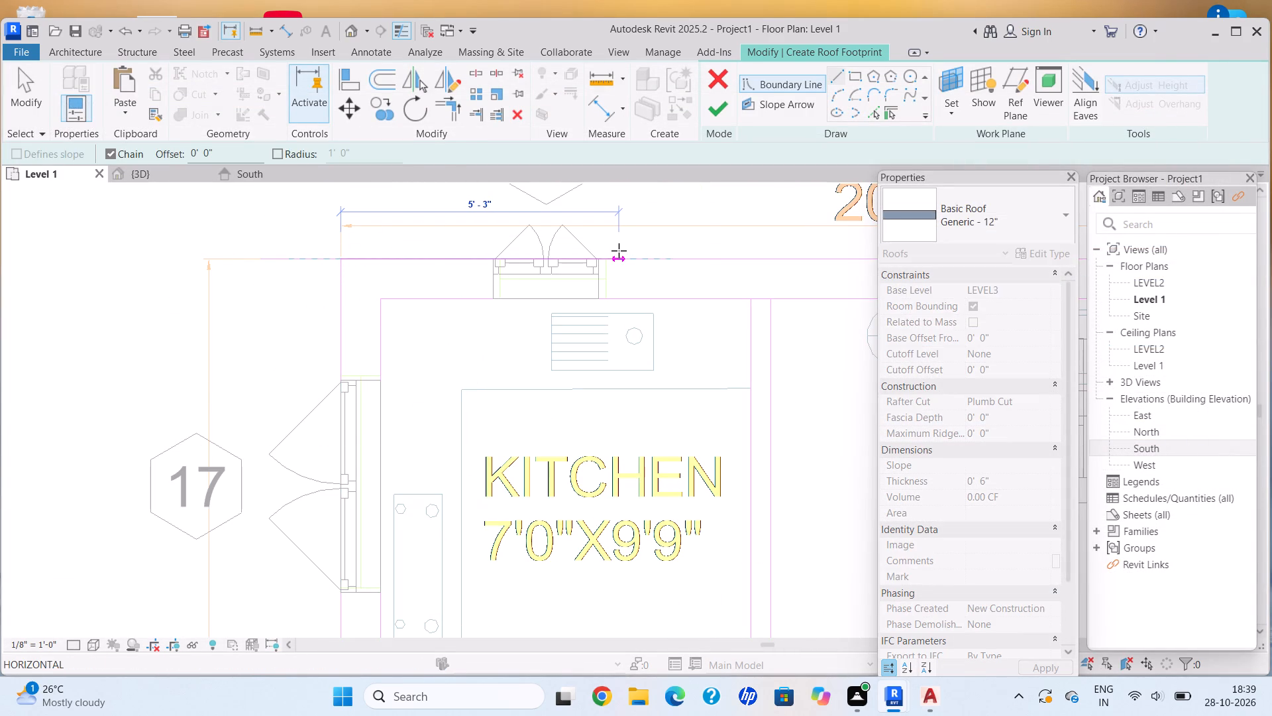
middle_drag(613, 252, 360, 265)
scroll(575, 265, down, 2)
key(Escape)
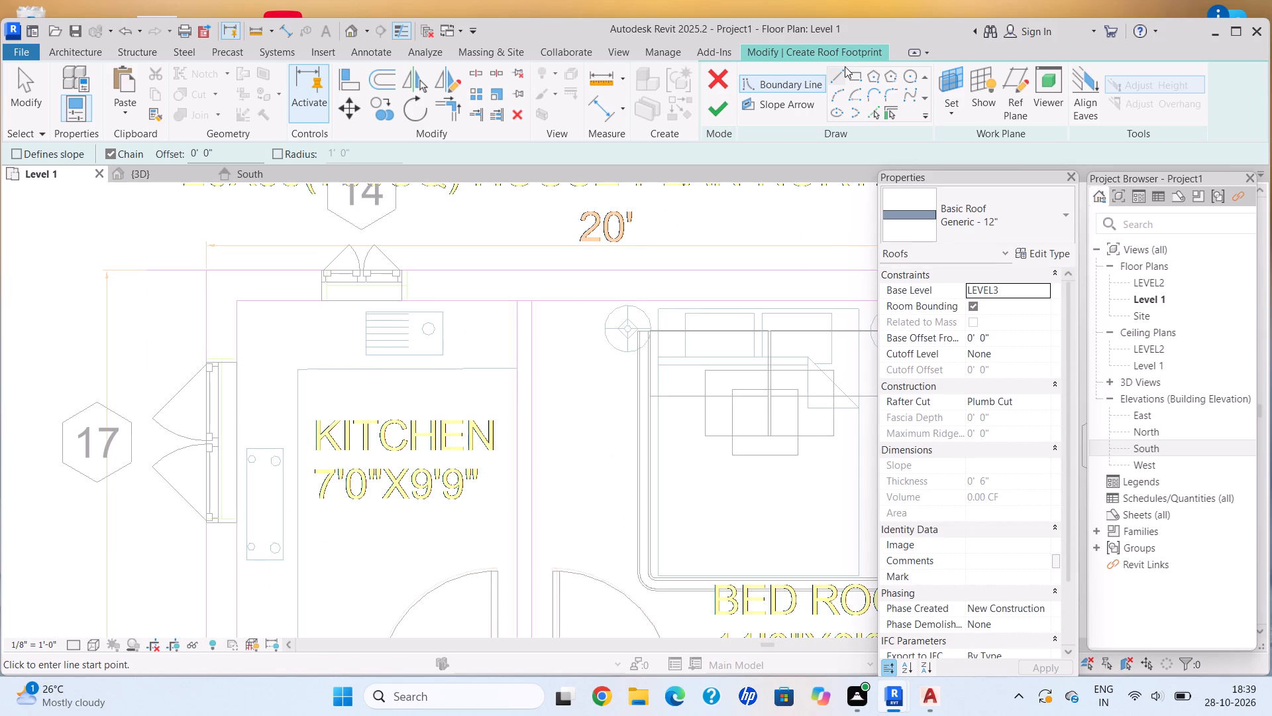
Check the structure layer thickness in the Generic - 12" roof type's assembly.
click(845, 66)
click(1037, 256)
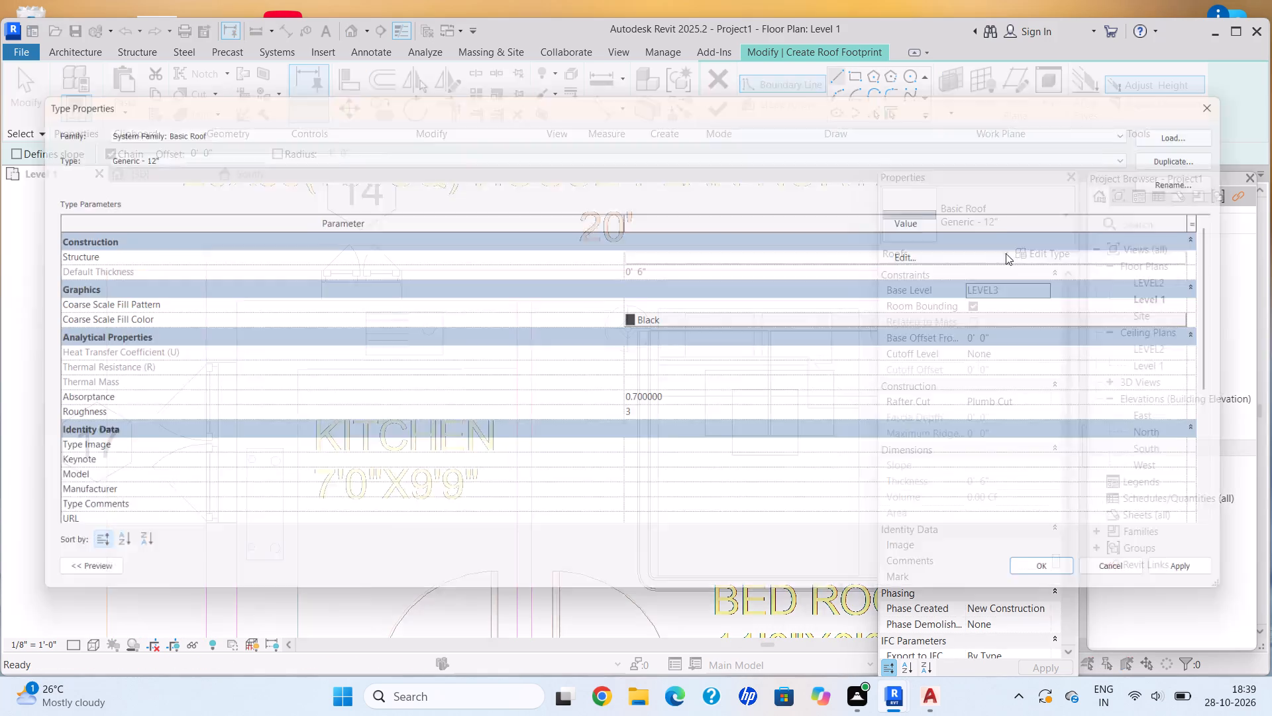
click(937, 256)
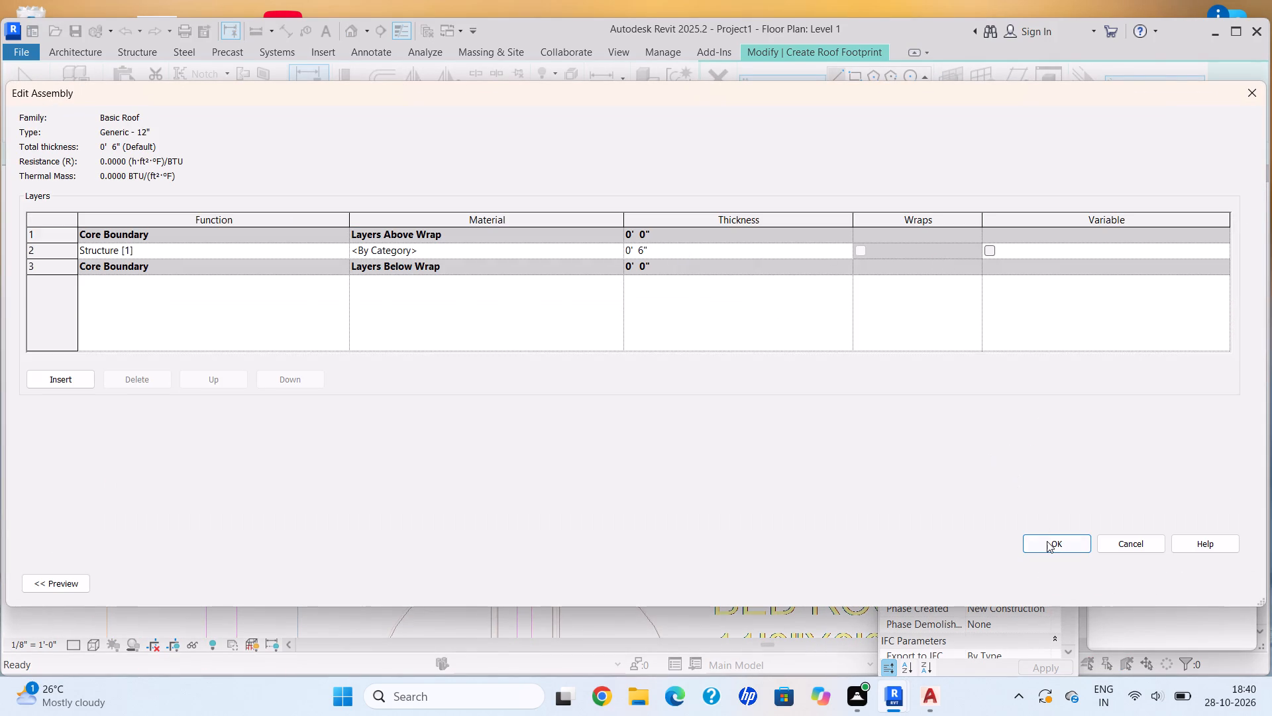
click(1047, 541)
click(1212, 587)
click(1086, 579)
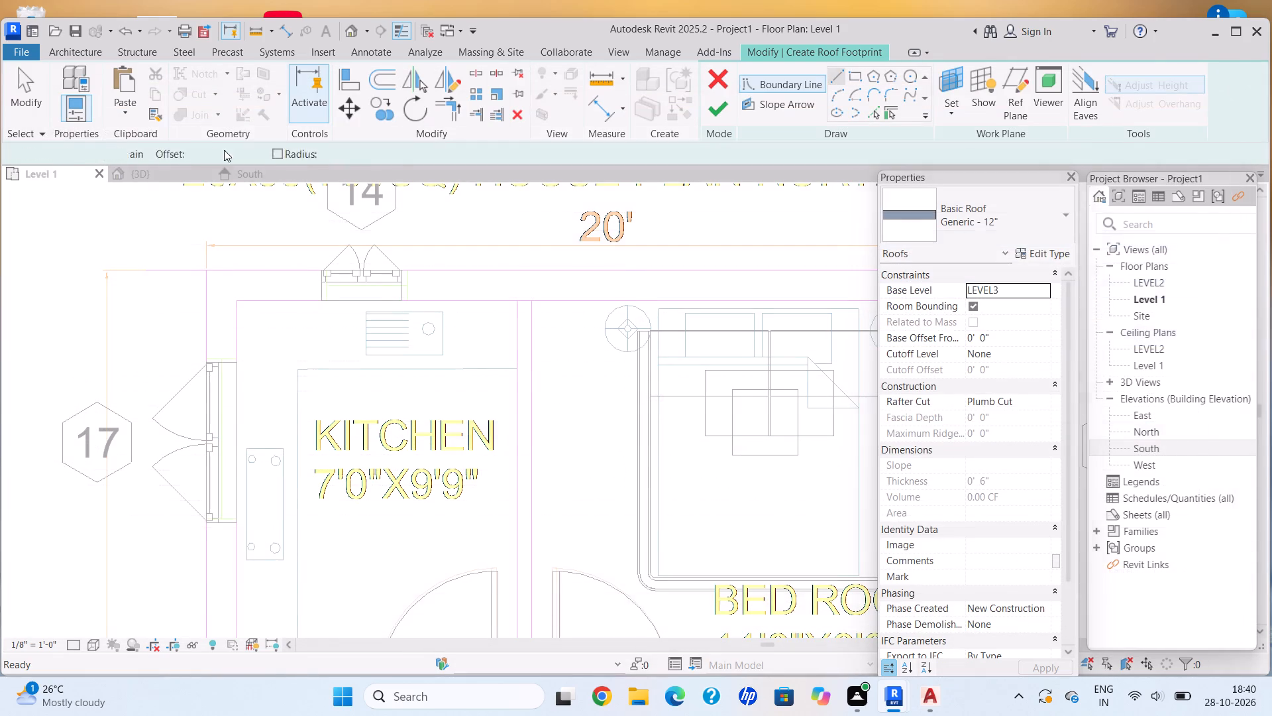
Draw the roof boundary along the north wall, down the east wall and out to the staircase projection's outer corner.
click(200, 271)
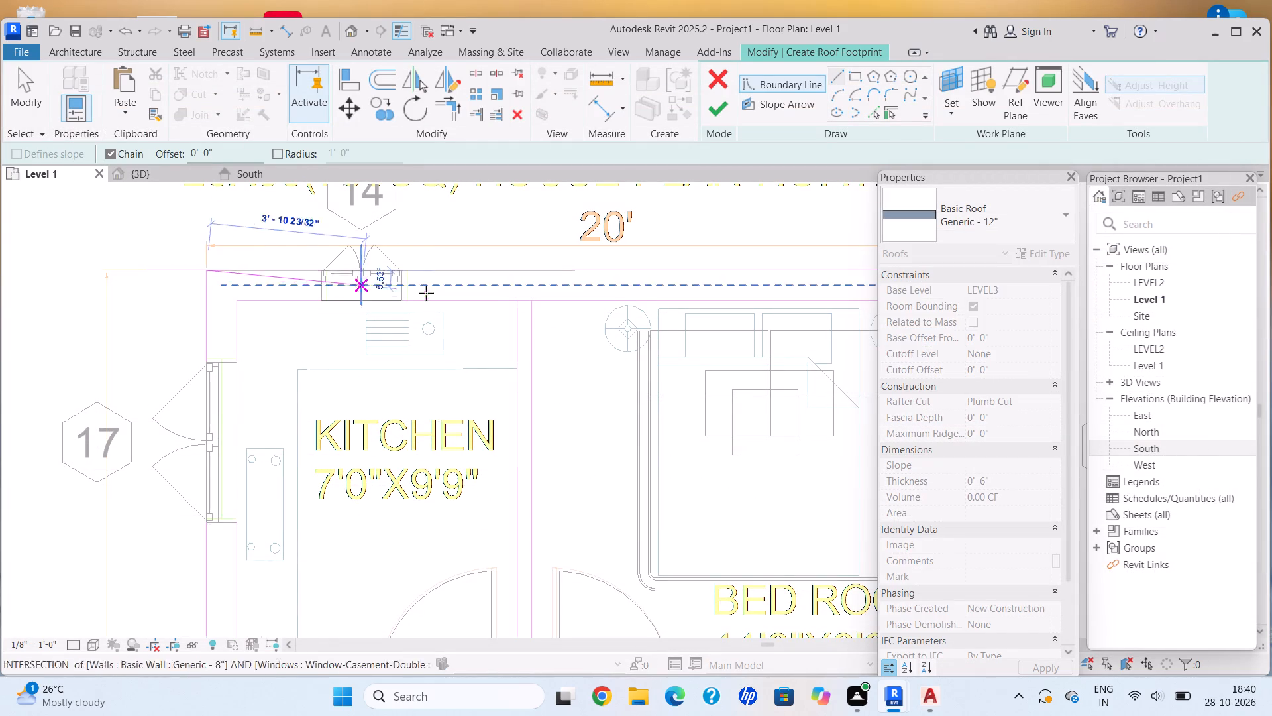
scroll(426, 293, down, 5)
middle_drag(424, 293, 104, 261)
click(374, 247)
middle_drag(382, 337, 410, 227)
scroll(410, 224, down, 1)
scroll(413, 412, up, 8)
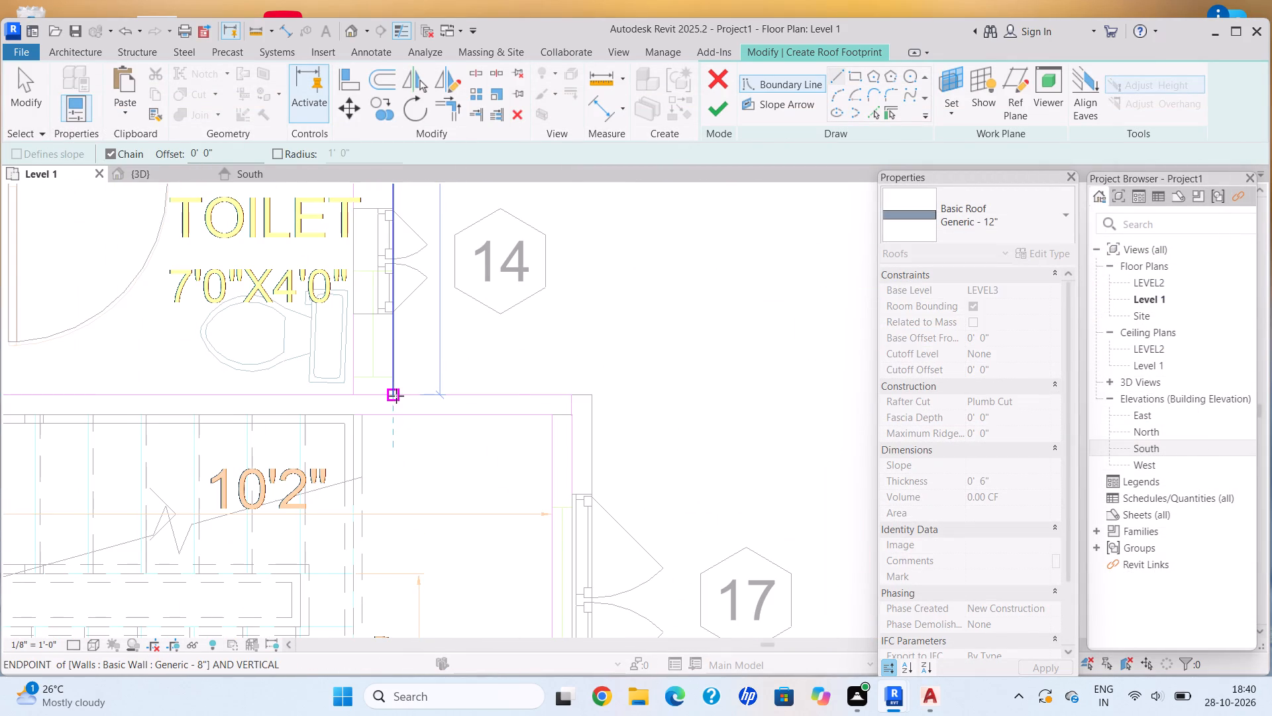
click(396, 396)
click(590, 395)
Continue the roof boundary around the staircase projection and down the east wall to the house's southeast corner.
scroll(591, 444, down, 6)
middle_drag(591, 444, 582, 261)
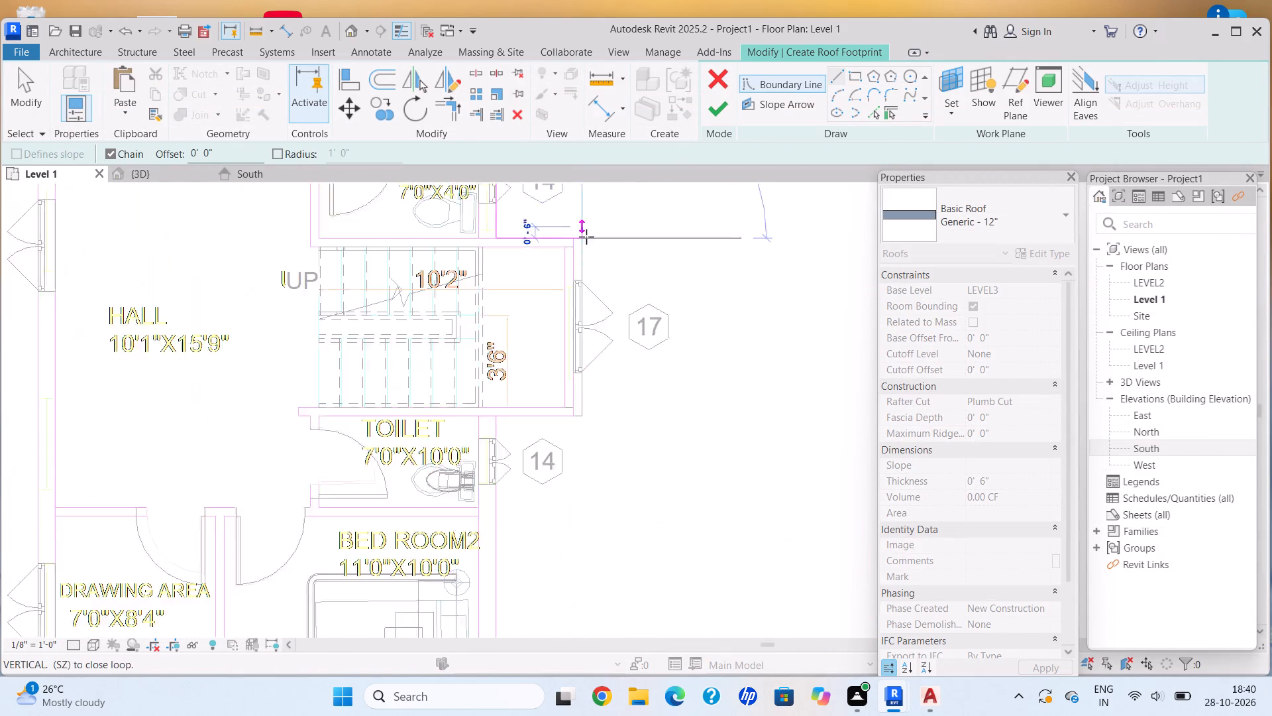
middle_drag(604, 414, 602, 371)
scroll(570, 374, up, 6)
click(598, 369)
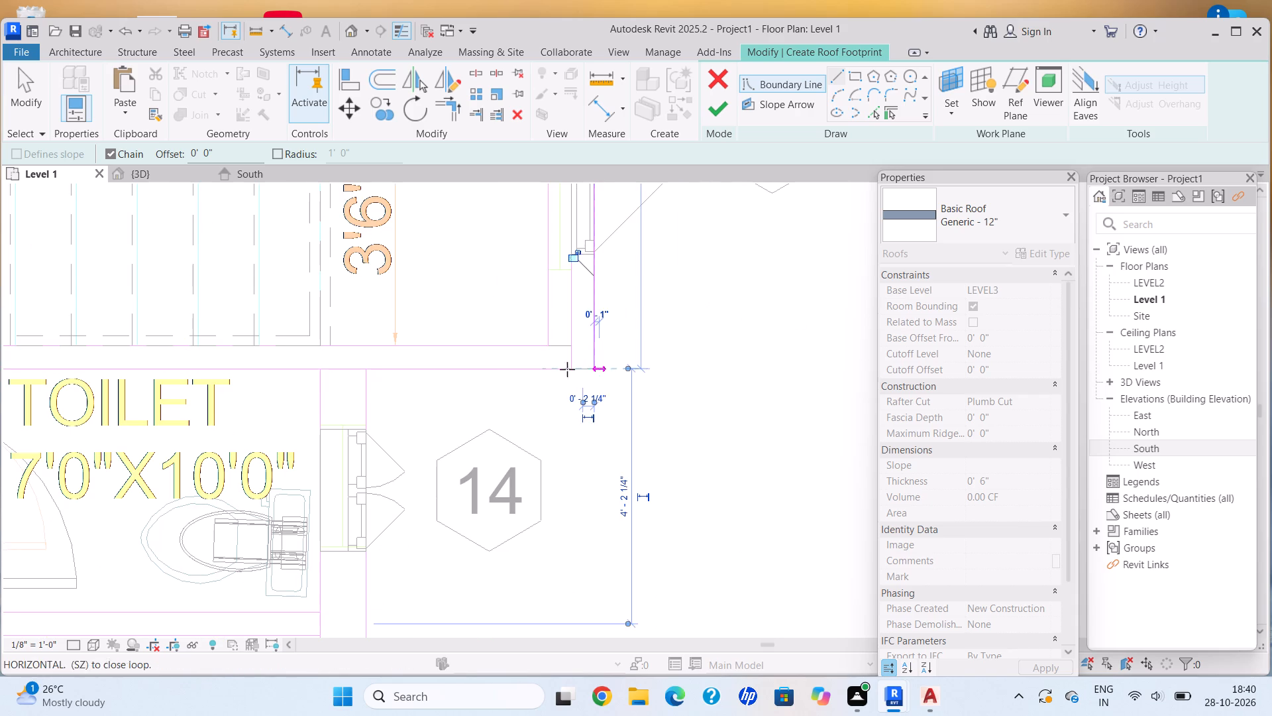
click(359, 370)
scroll(350, 452, down, 6)
middle_drag(350, 453, 387, 289)
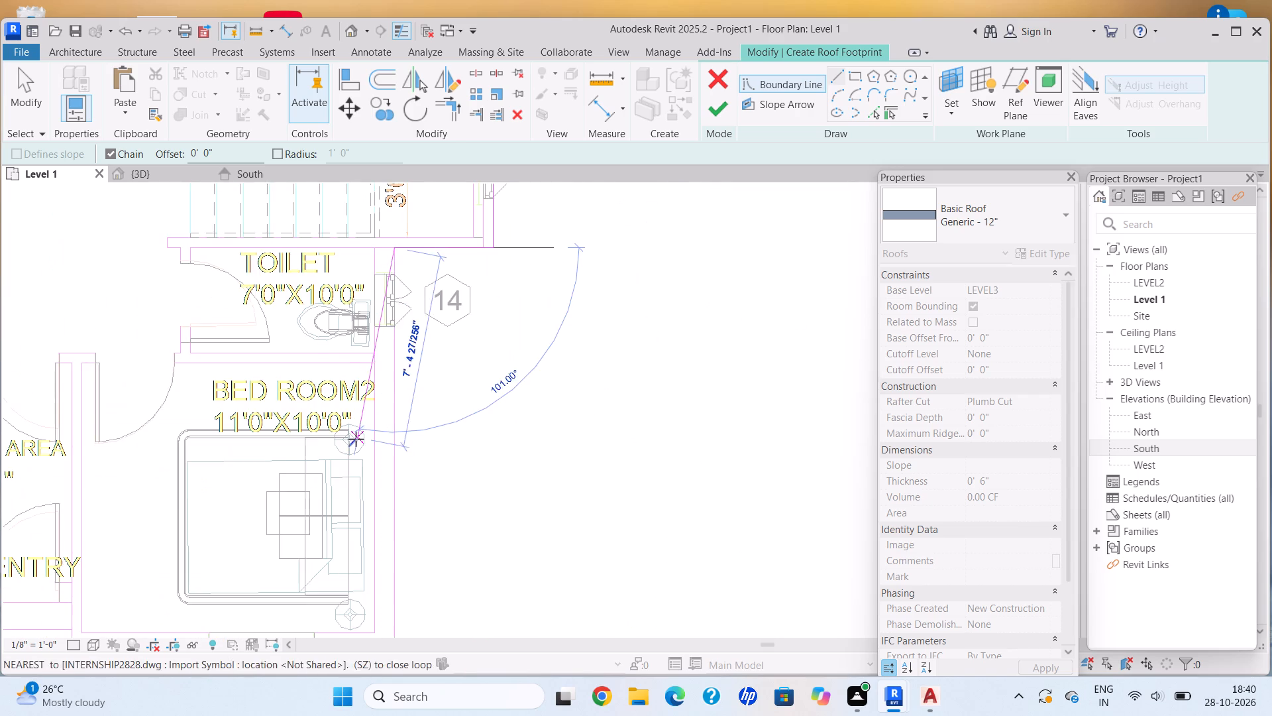
middle_drag(356, 439, 420, 206)
scroll(425, 188, down, 2)
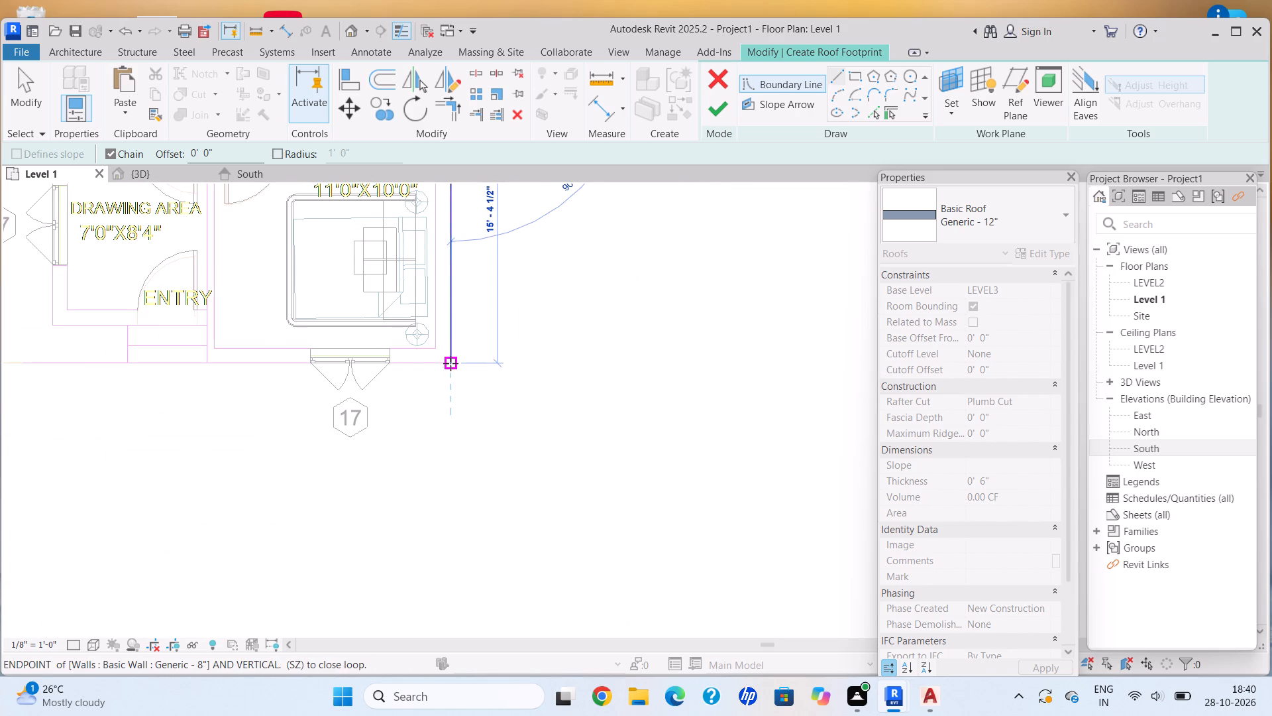
click(450, 363)
Continue the roof boundary along the south wall, stepping in 1' 11" at the entry, to the southwest corner.
scroll(200, 344, down, 4)
middle_drag(200, 344, 629, 473)
scroll(572, 471, up, 4)
scroll(681, 489, up, 5)
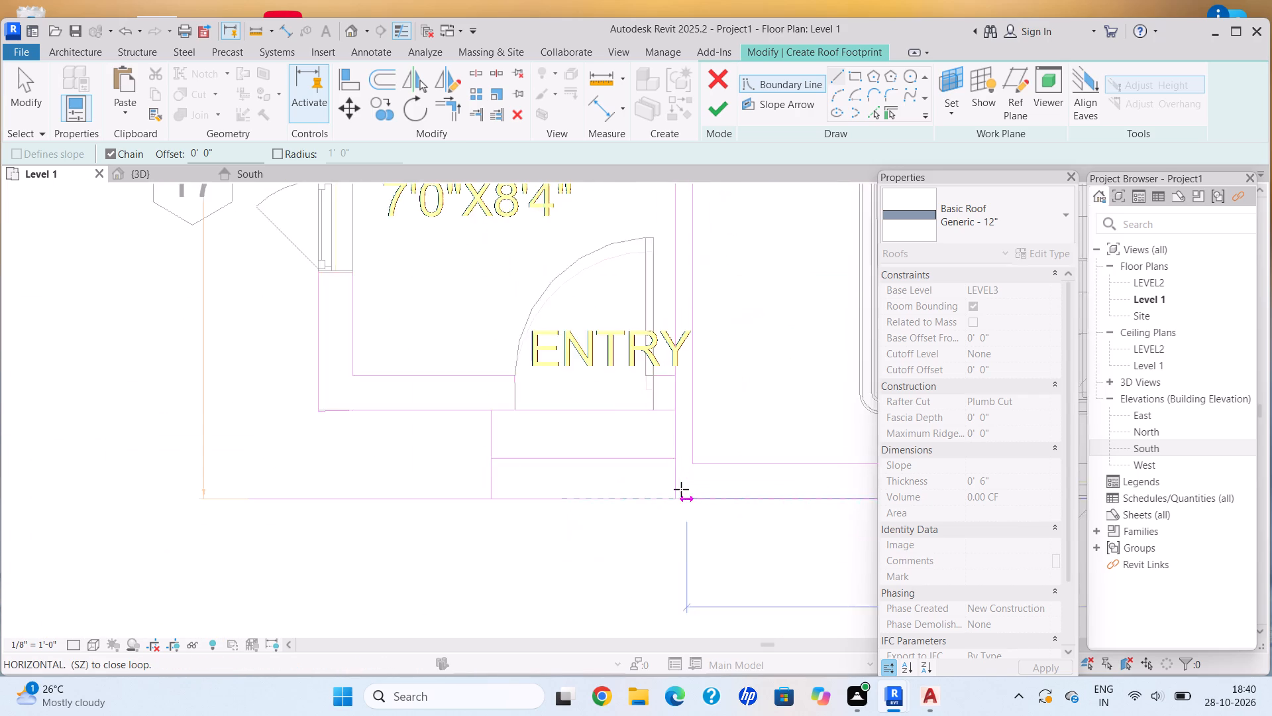
scroll(681, 489, up, 2)
click(675, 504)
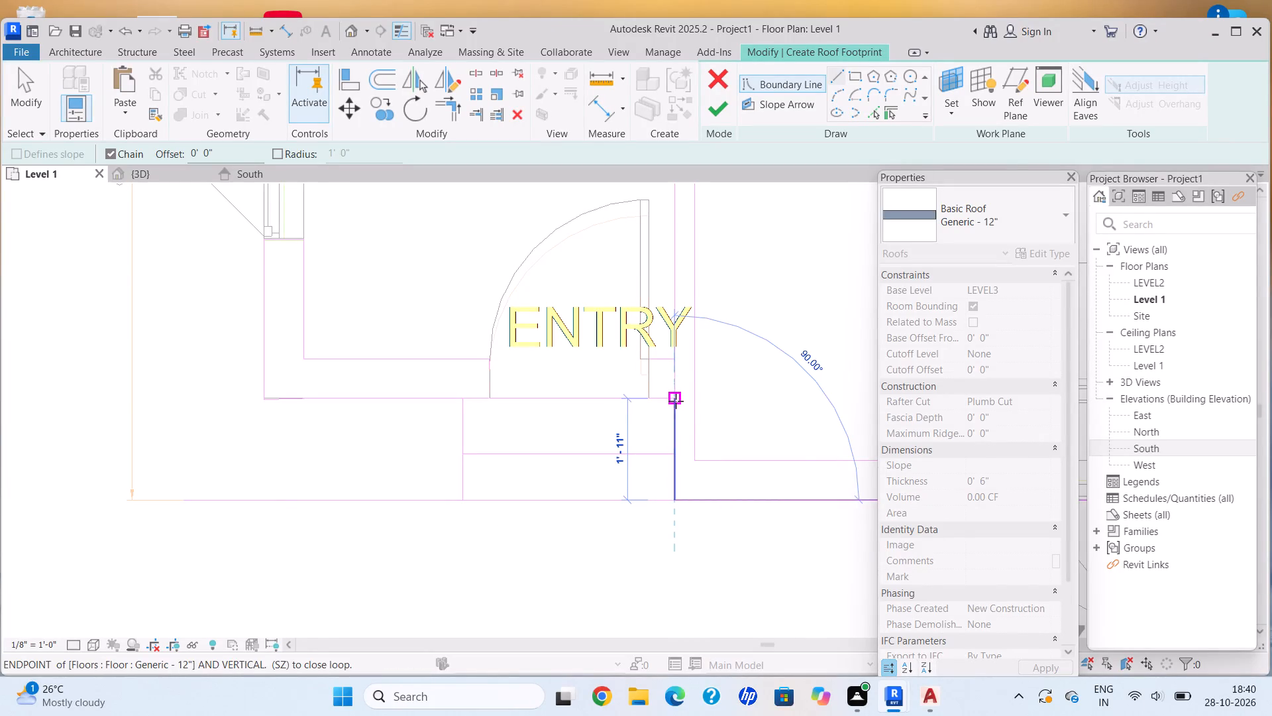
click(676, 399)
click(266, 399)
Close the roof boundary up the west wall at the northwest corner and finish the footprint roof.
middle_drag(304, 265, 304, 354)
scroll(304, 268, down, 1)
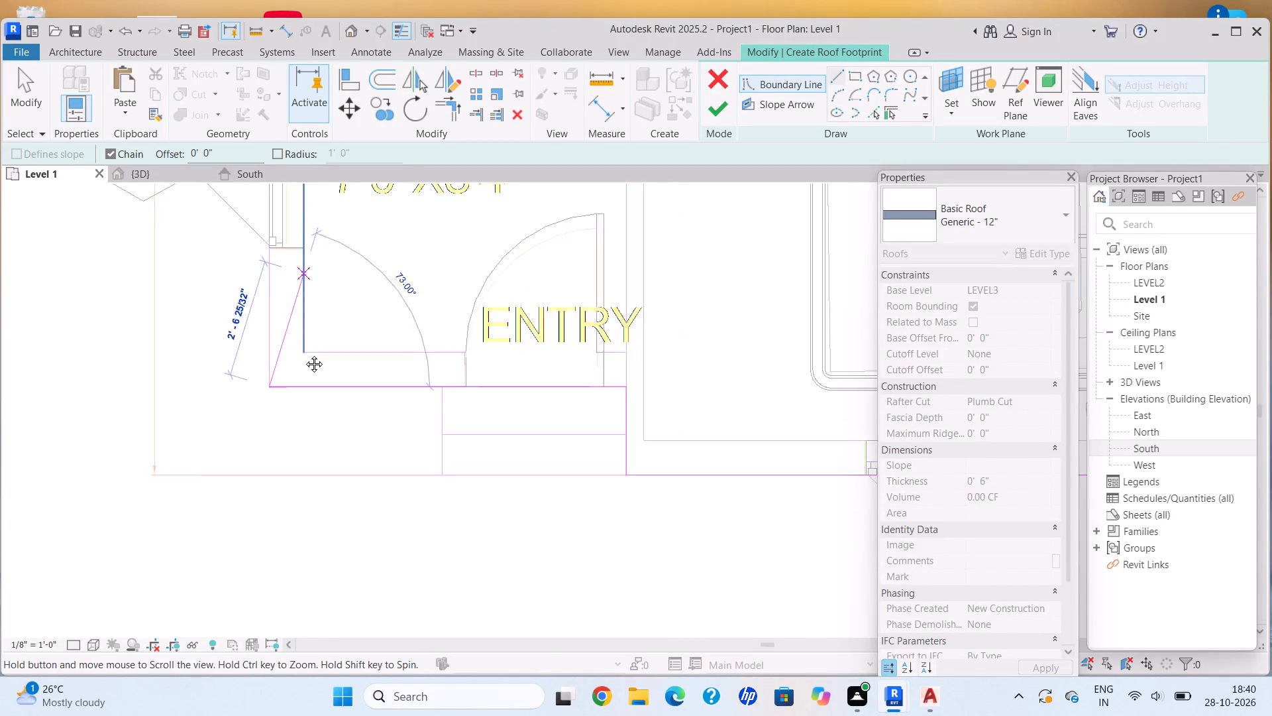
middle_drag(304, 354, 306, 485)
scroll(304, 354, down, 8)
middle_drag(268, 263, 288, 548)
middle_drag(305, 272, 341, 573)
scroll(328, 419, up, 5)
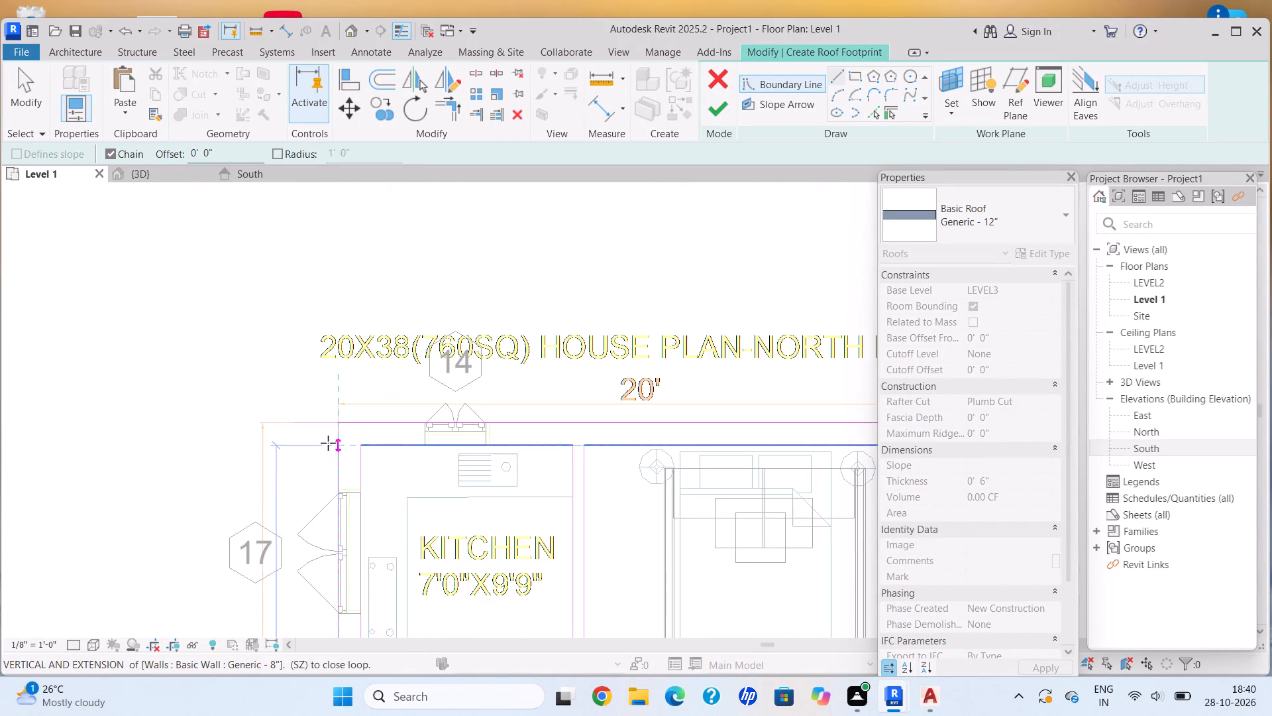
scroll(328, 443, up, 4)
click(346, 405)
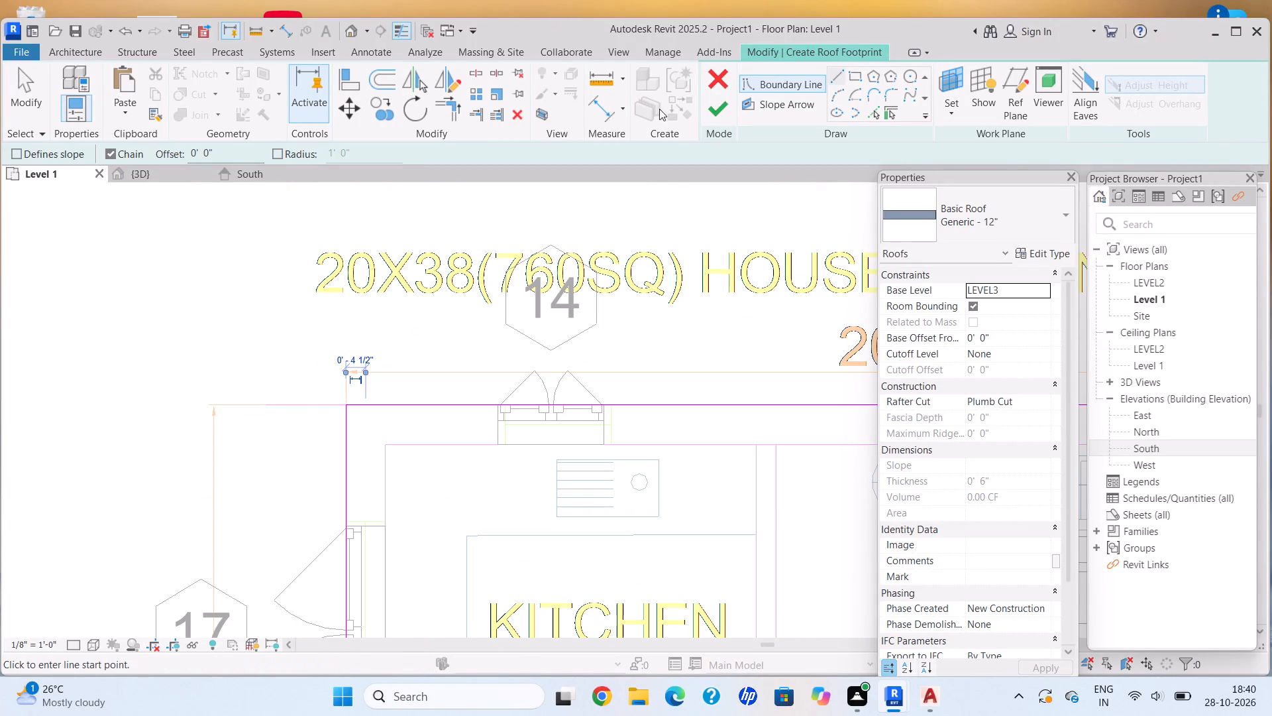
key(Escape)
click(722, 105)
scroll(629, 376, down, 6)
middle_drag(624, 377, 447, 306)
key(Escape)
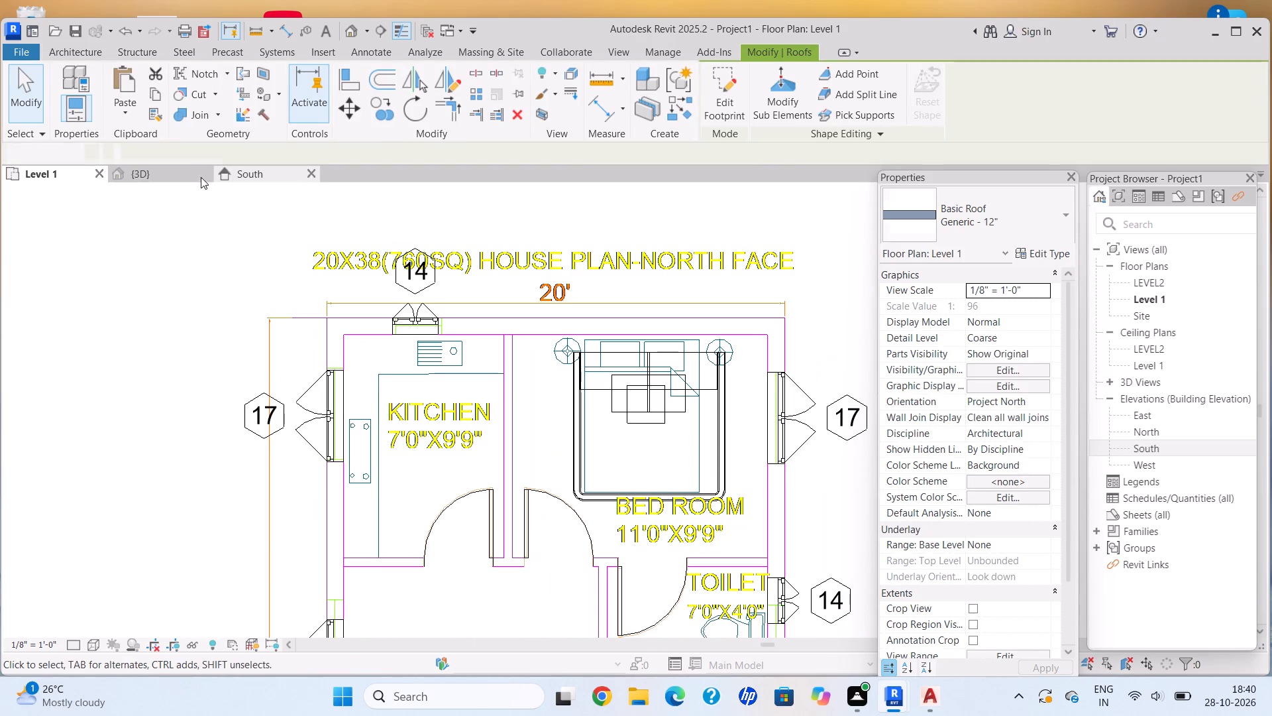
In the 3D view, change the new roof's base level to LEVEL2.
click(158, 172)
scroll(394, 350, down, 1)
key(Escape)
shift+middle_drag(498, 394, 494, 366)
scroll(453, 361, up, 3)
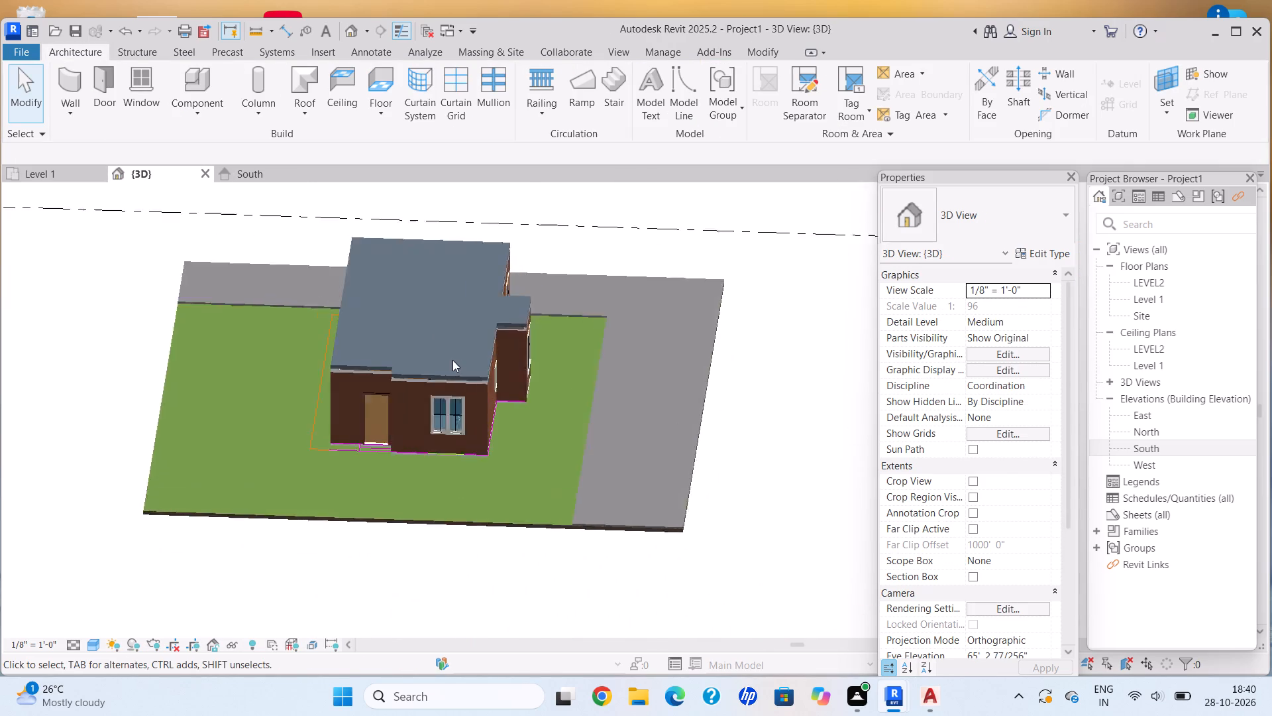
scroll(452, 360, up, 7)
key(Escape)
scroll(507, 402, down, 2)
shift+middle_drag(505, 400, 491, 385)
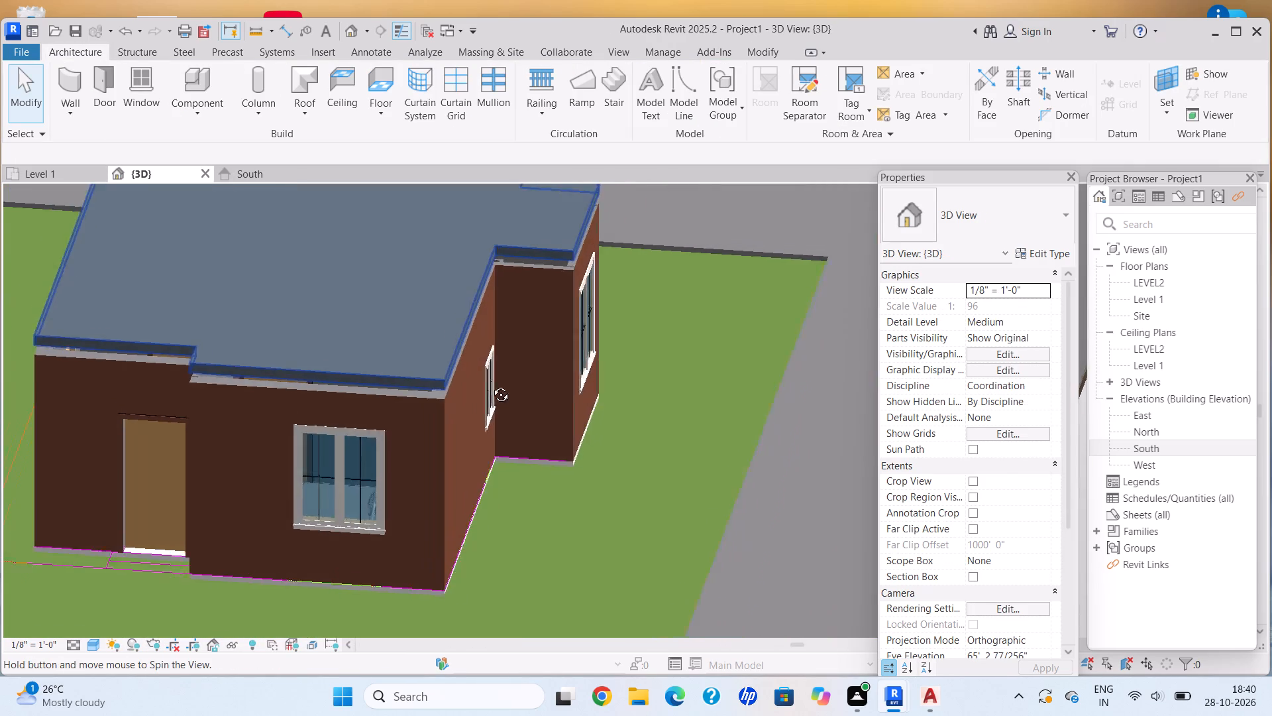
shift+middle_drag(491, 385, 481, 371)
scroll(352, 361, up, 7)
click(358, 322)
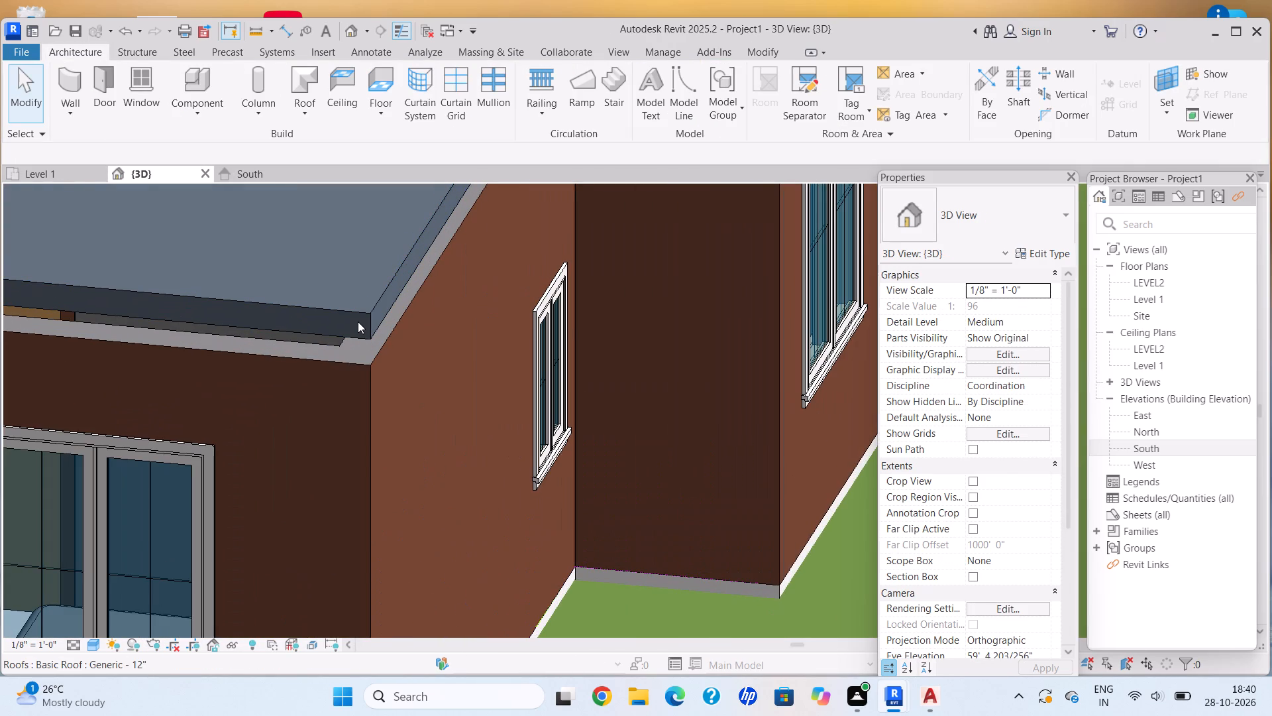
click(367, 320)
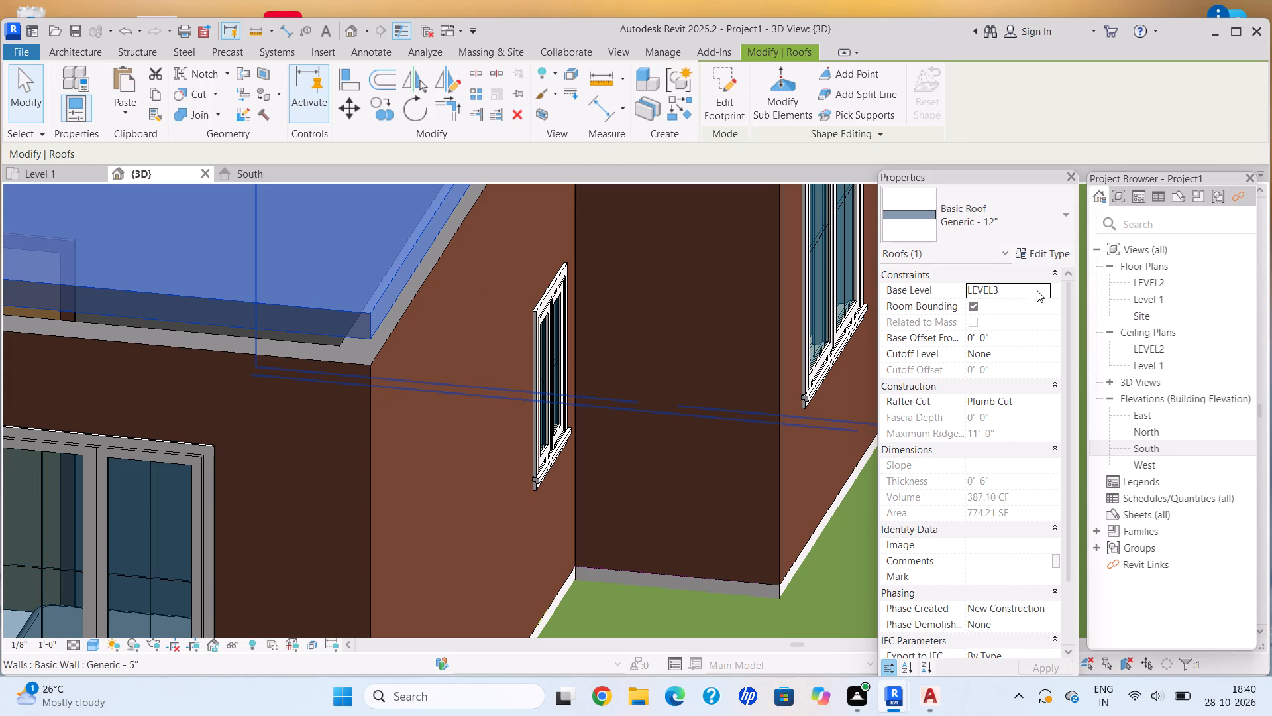
click(1039, 292)
click(995, 318)
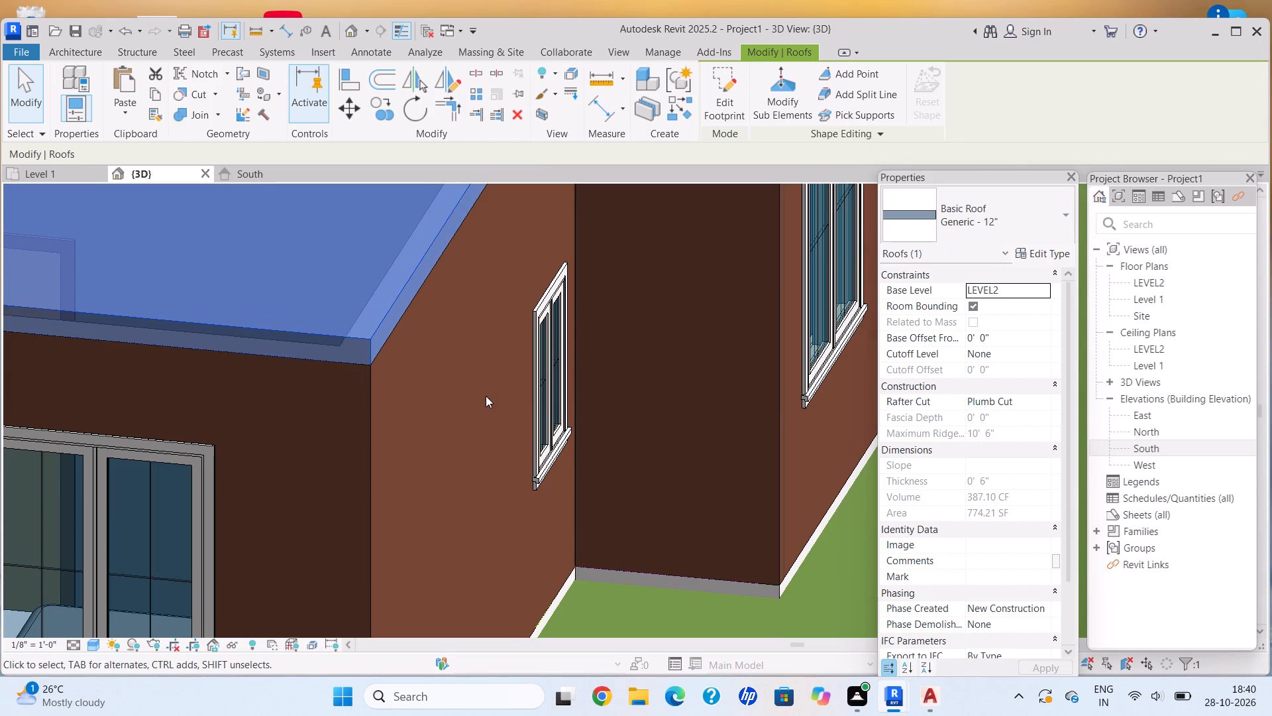
scroll(486, 396, down, 1)
middle_drag(494, 402, 531, 465)
key(Escape)
scroll(467, 477, down, 8)
key(Escape)
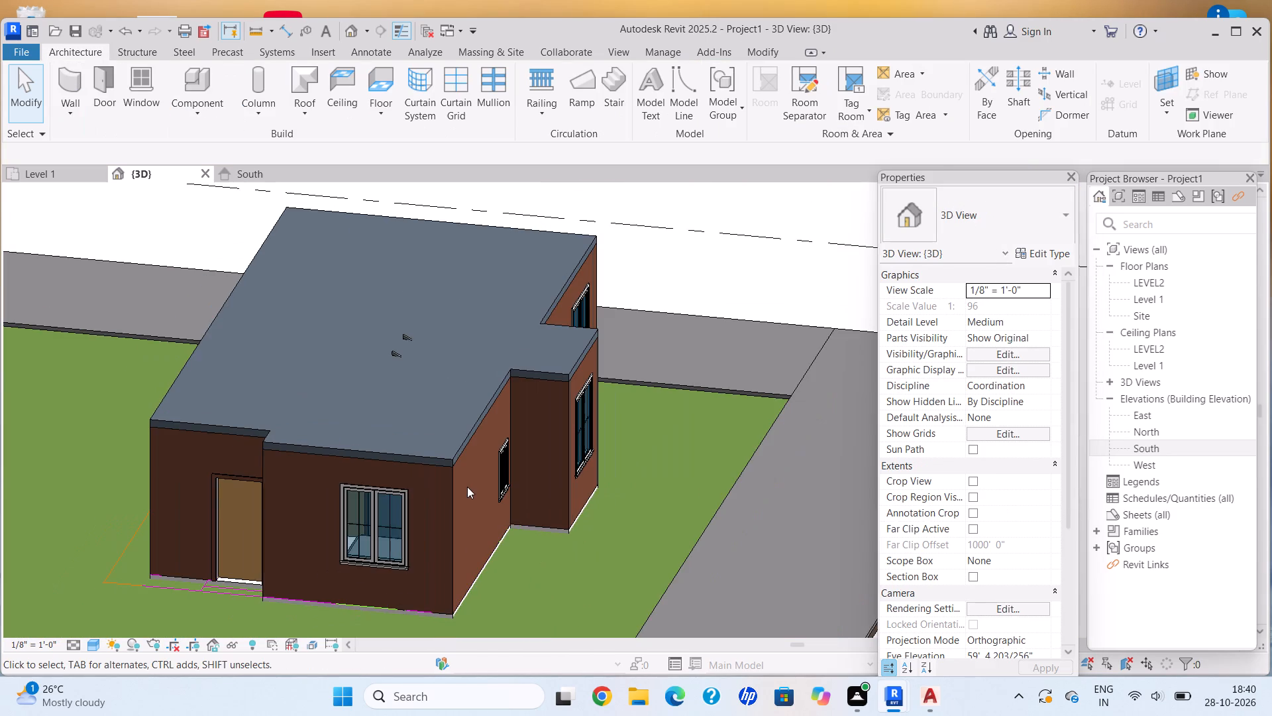
Examine how the lowered roof sits on the walls from several sides in the 3D view.
scroll(470, 493, down, 5)
shift+middle_drag(454, 478, 476, 388)
scroll(532, 380, up, 10)
shift+middle_drag(564, 377, 545, 373)
scroll(528, 371, down, 5)
middle_drag(388, 384, 435, 402)
shift+middle_drag(435, 403, 437, 469)
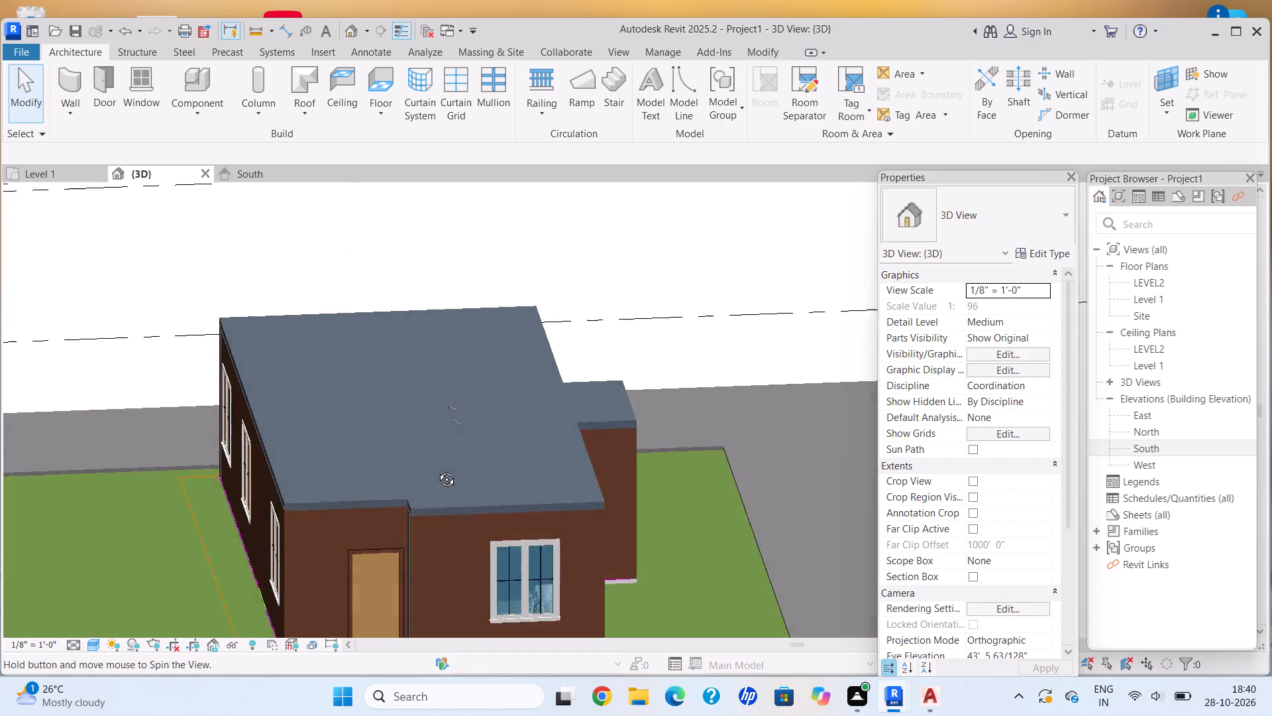
shift+middle_drag(437, 469, 437, 478)
scroll(443, 481, down, 2)
middle_drag(443, 477, 434, 456)
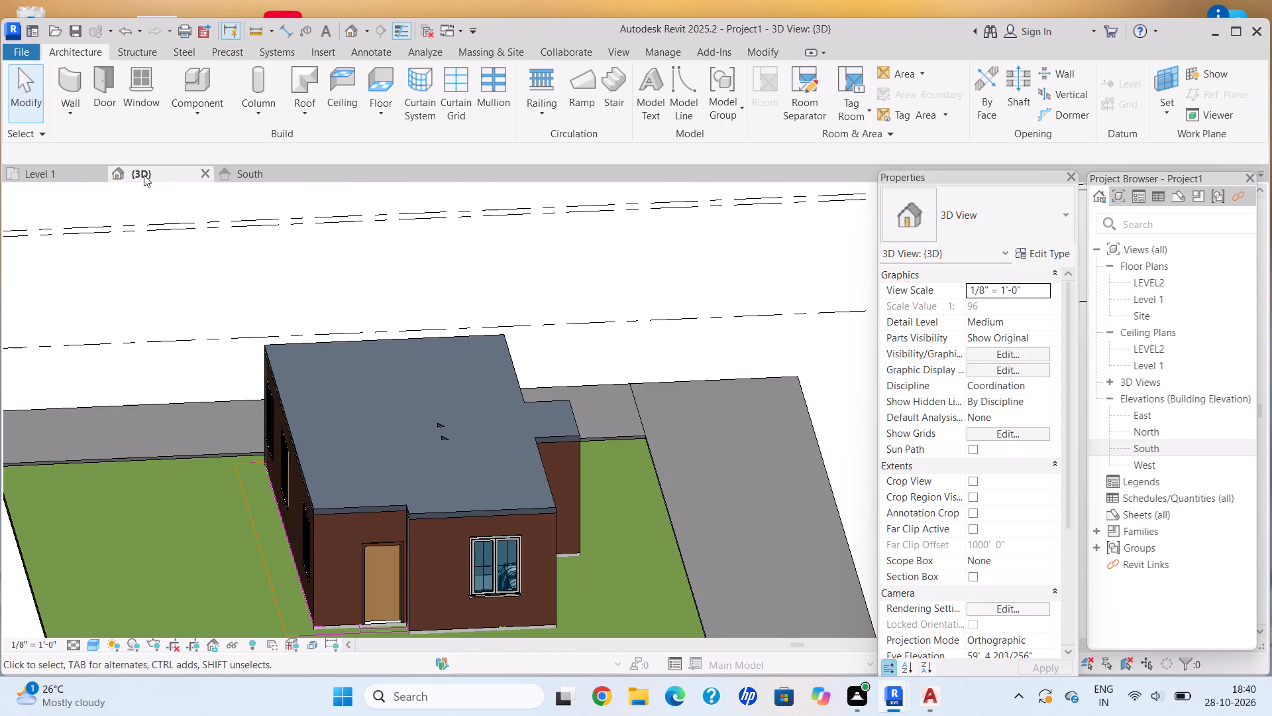
Check the roof against the level lines in the South elevation and return to the 3D view.
click(247, 175)
scroll(436, 304, down, 2)
middle_click(437, 305)
scroll(229, 415, up, 6)
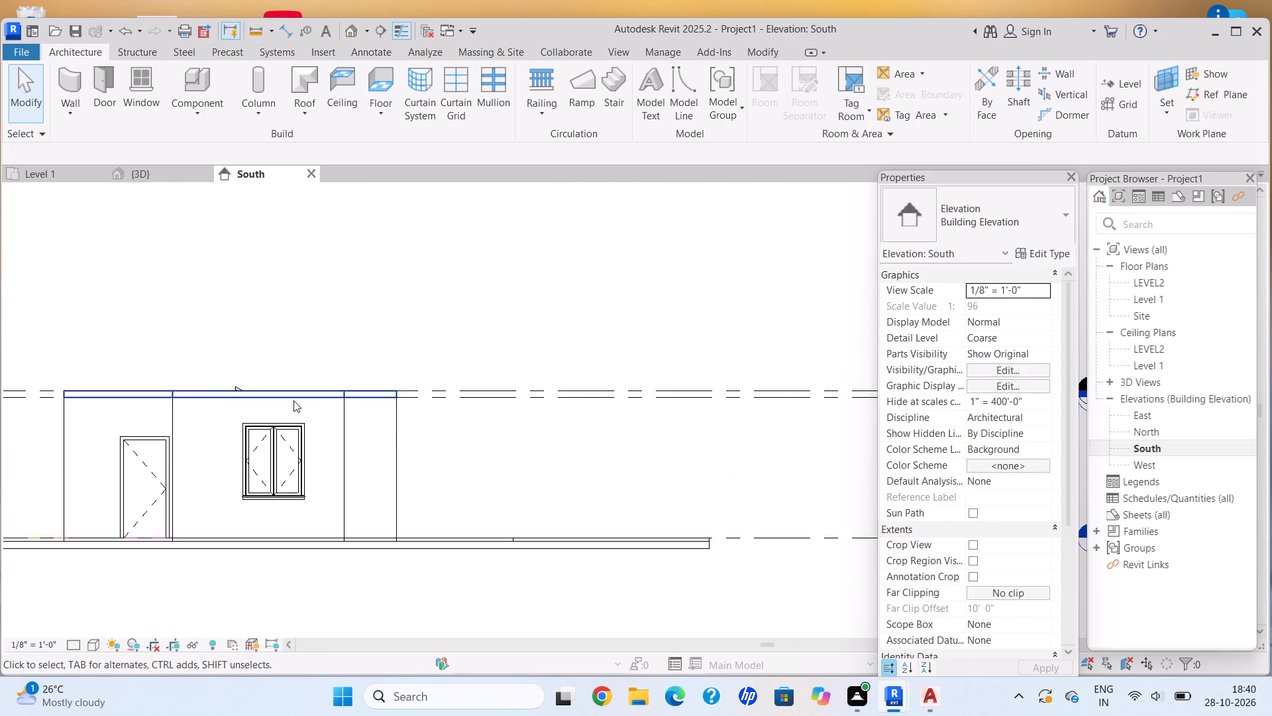
scroll(425, 394, down, 1)
middle_drag(424, 394, 395, 374)
scroll(369, 350, down, 4)
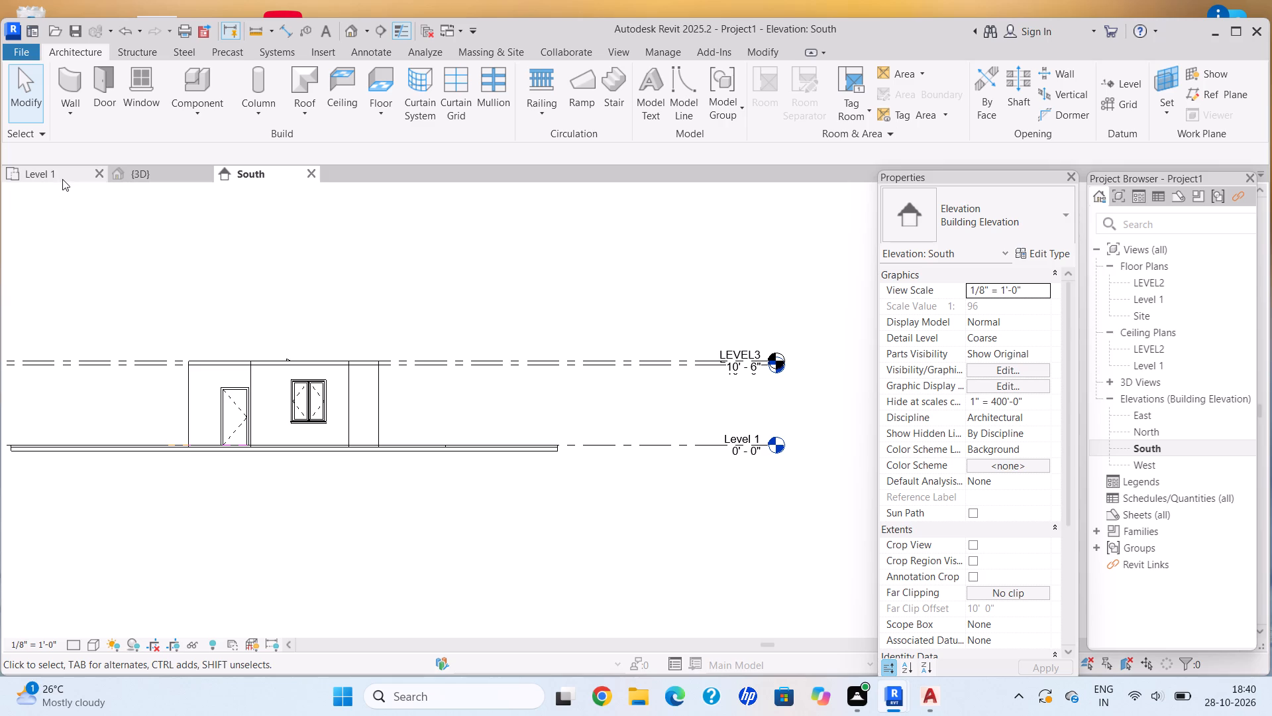
click(62, 179)
scroll(294, 336, down, 7)
click(170, 176)
scroll(401, 354, down, 2)
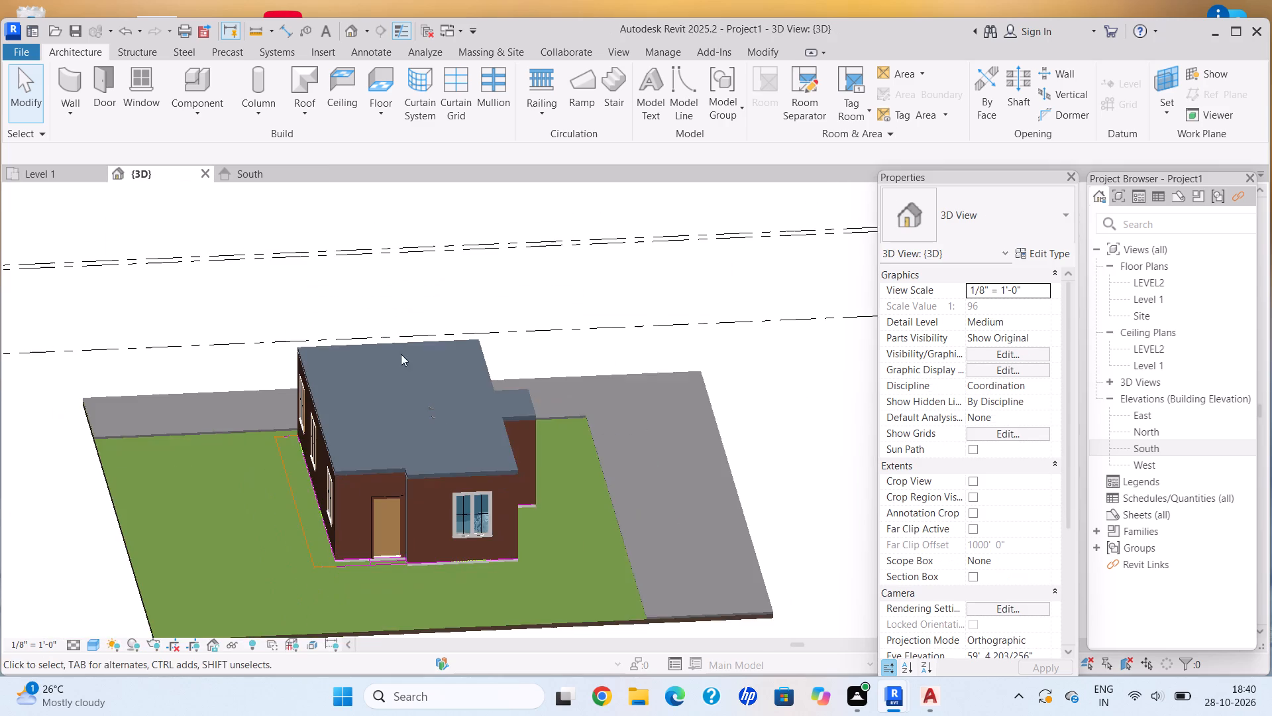
middle_drag(401, 354, 377, 343)
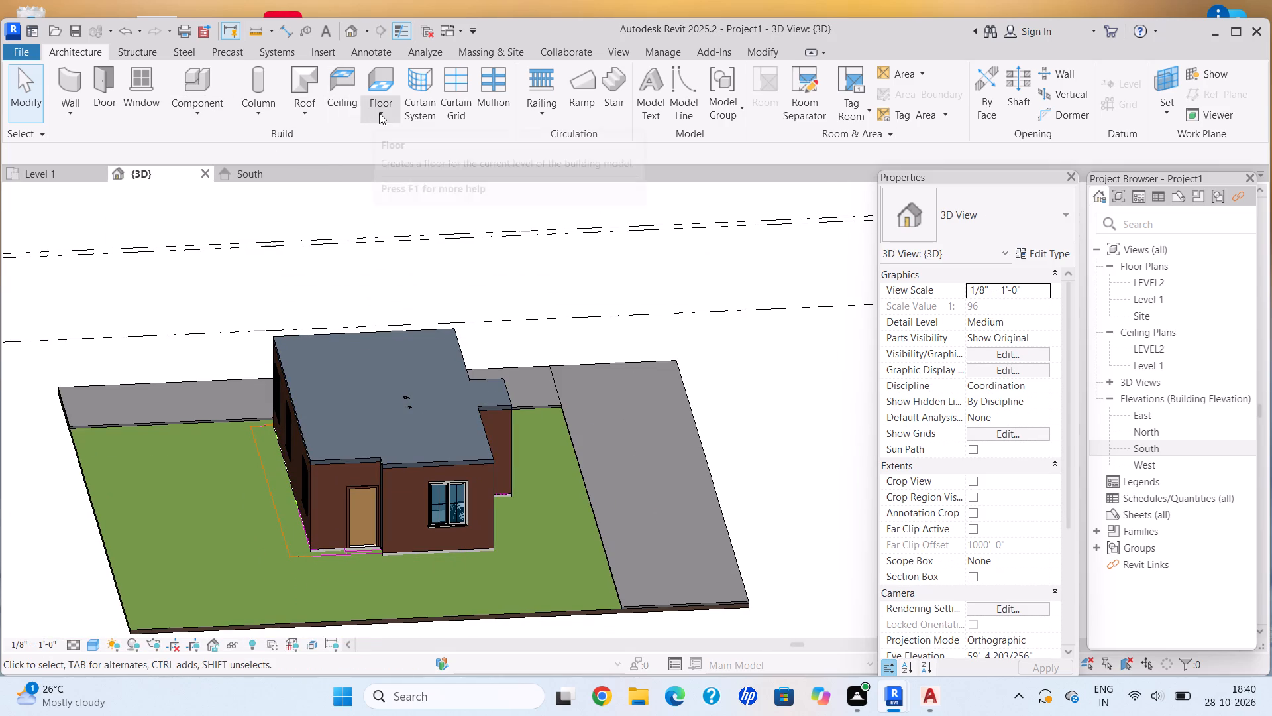
Start a Handrail - Rectangular railing by sketching its path in the Level 1 plan, with a line along the full north wall.
click(540, 107)
click(568, 136)
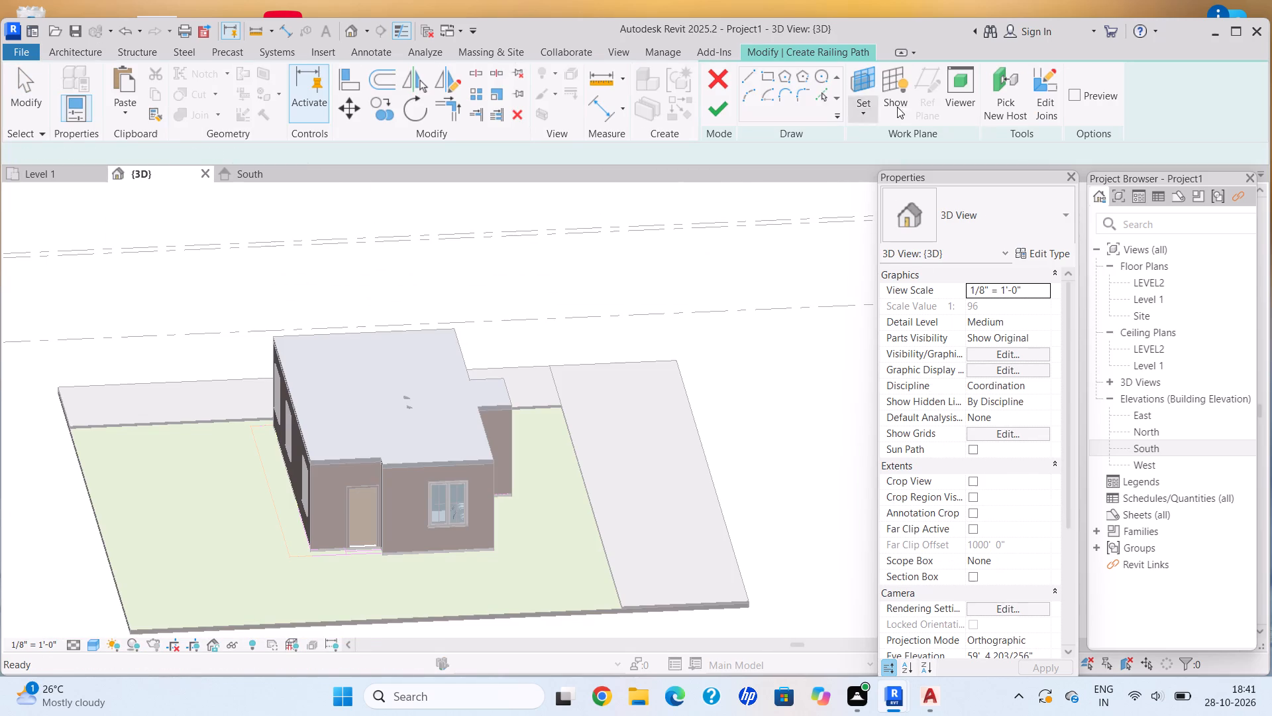
click(747, 74)
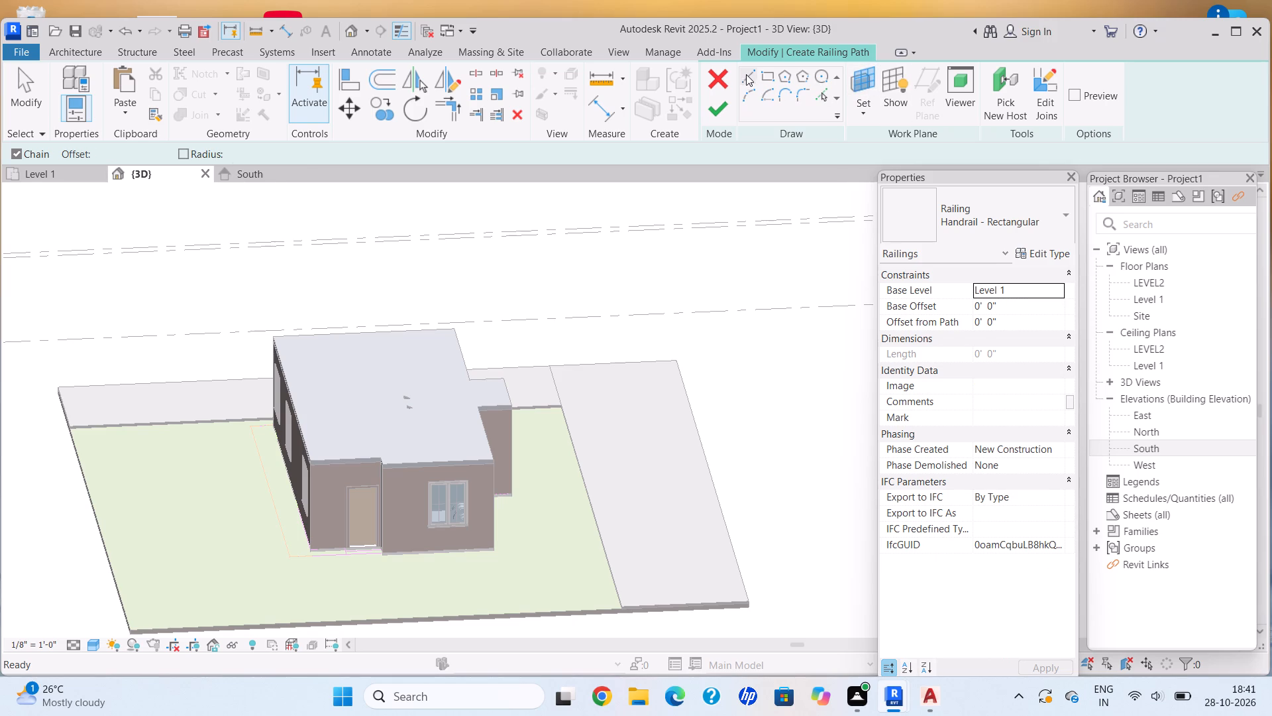
click(149, 155)
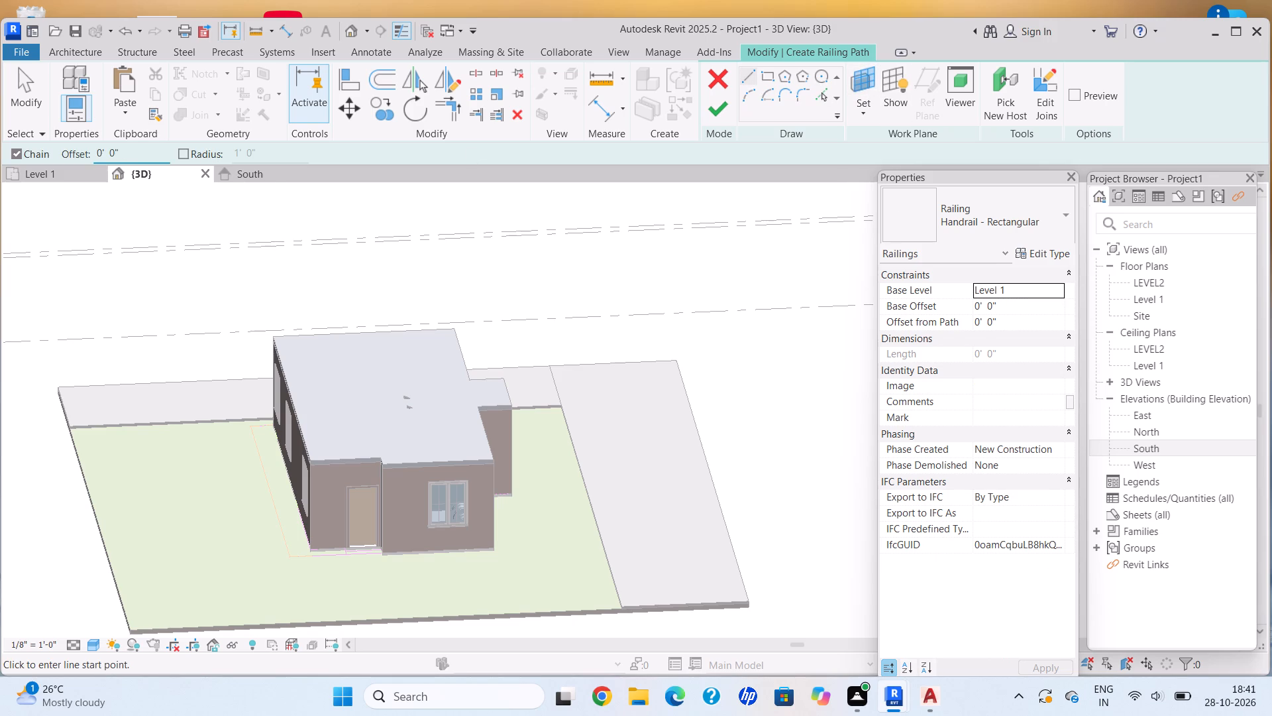
scroll(334, 329, up, 3)
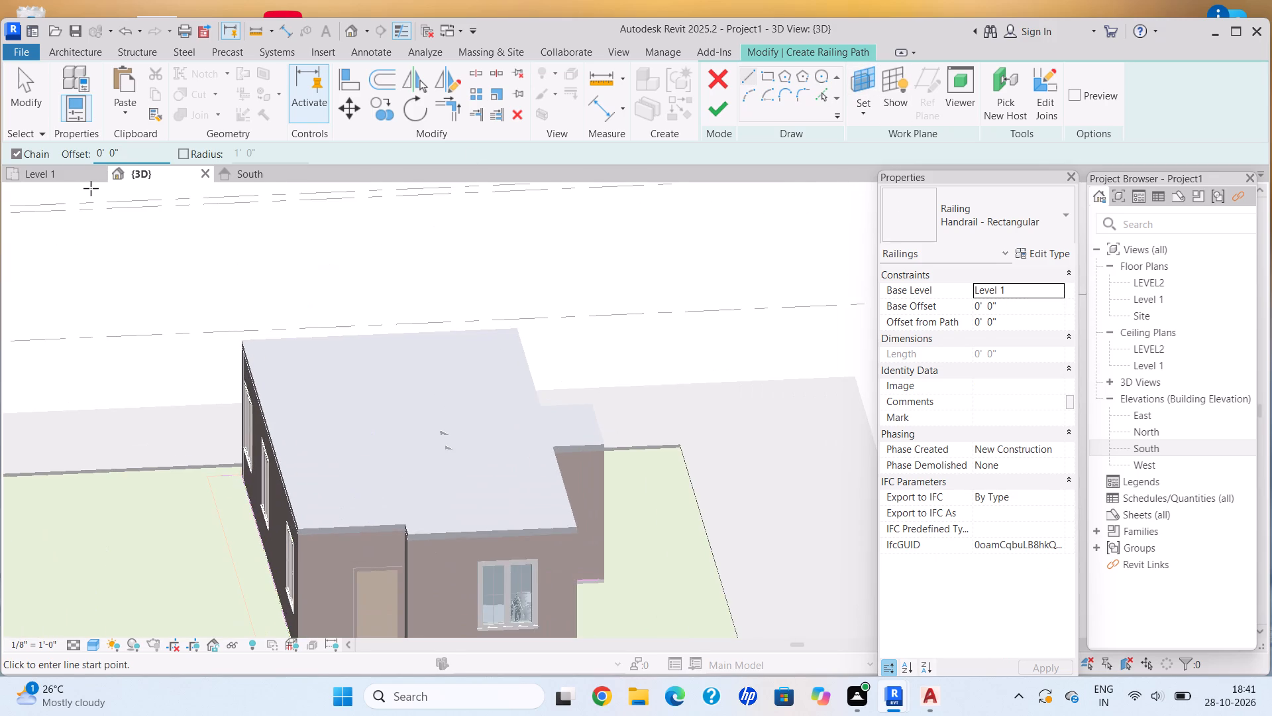
click(62, 178)
scroll(258, 312, down, 4)
middle_drag(309, 330, 276, 301)
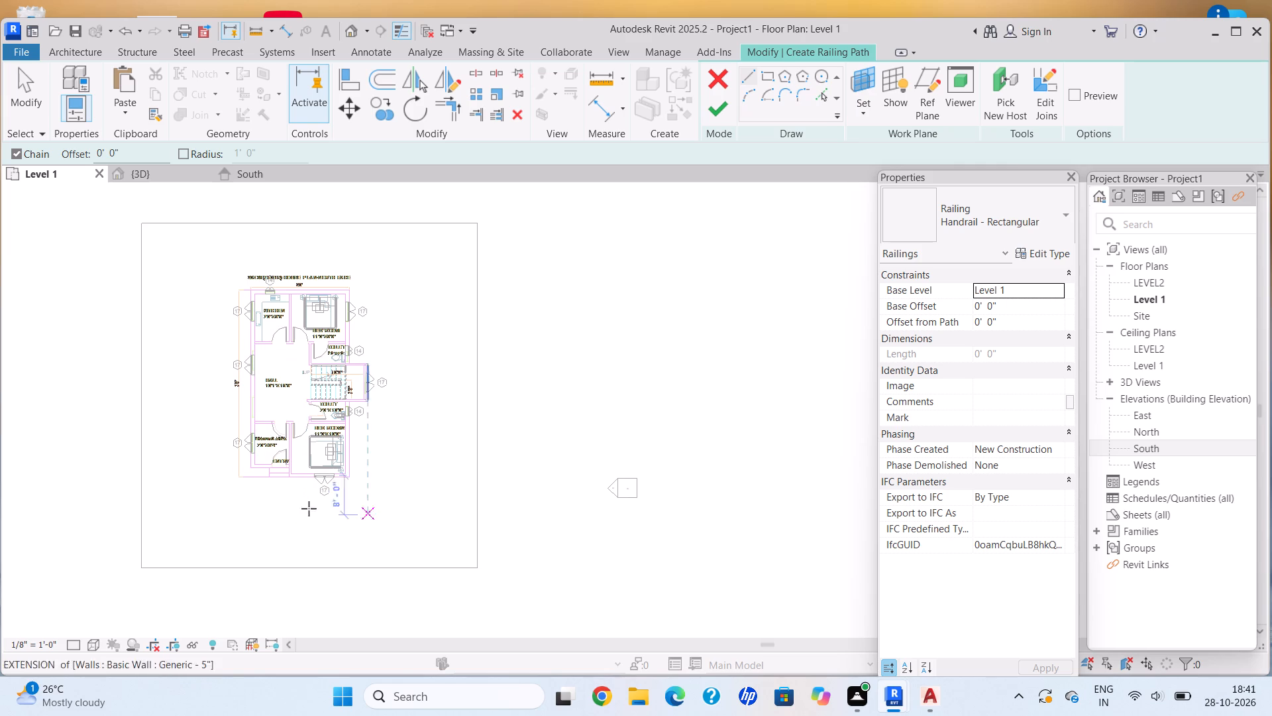
scroll(272, 294, up, 20)
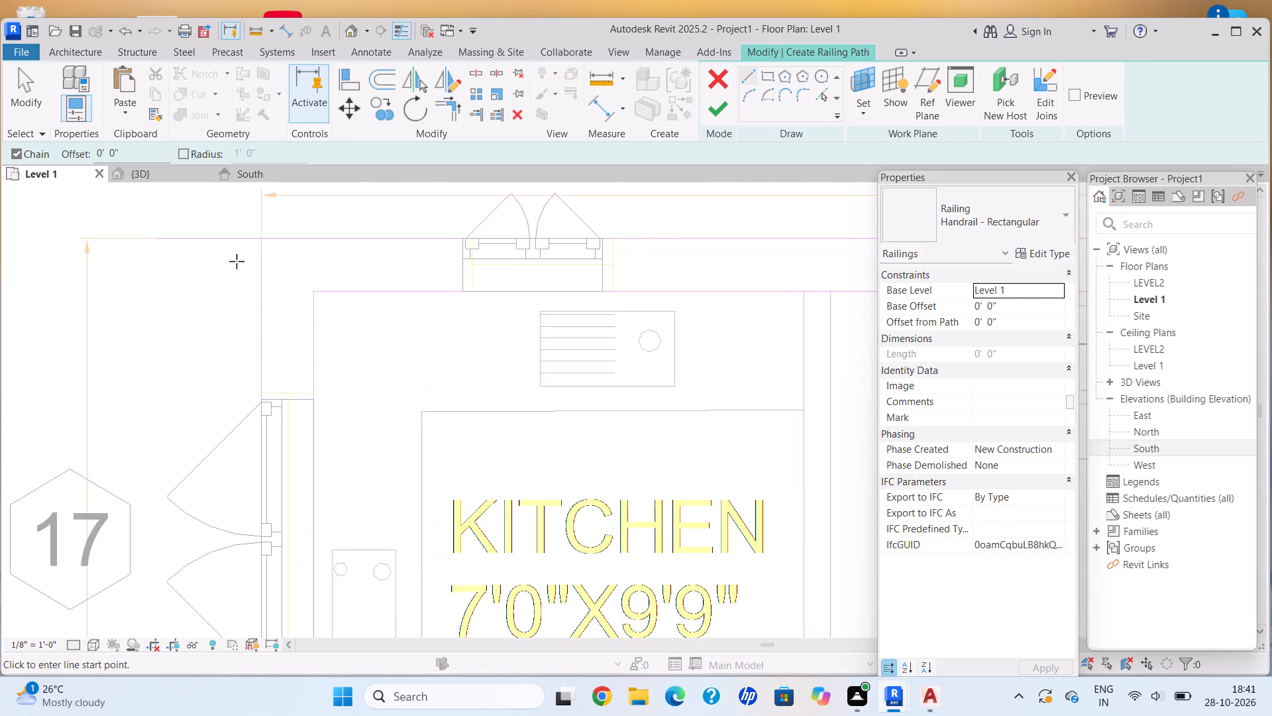
click(263, 234)
scroll(559, 235, down, 5)
middle_drag(560, 235, 305, 266)
middle_drag(632, 287, 609, 284)
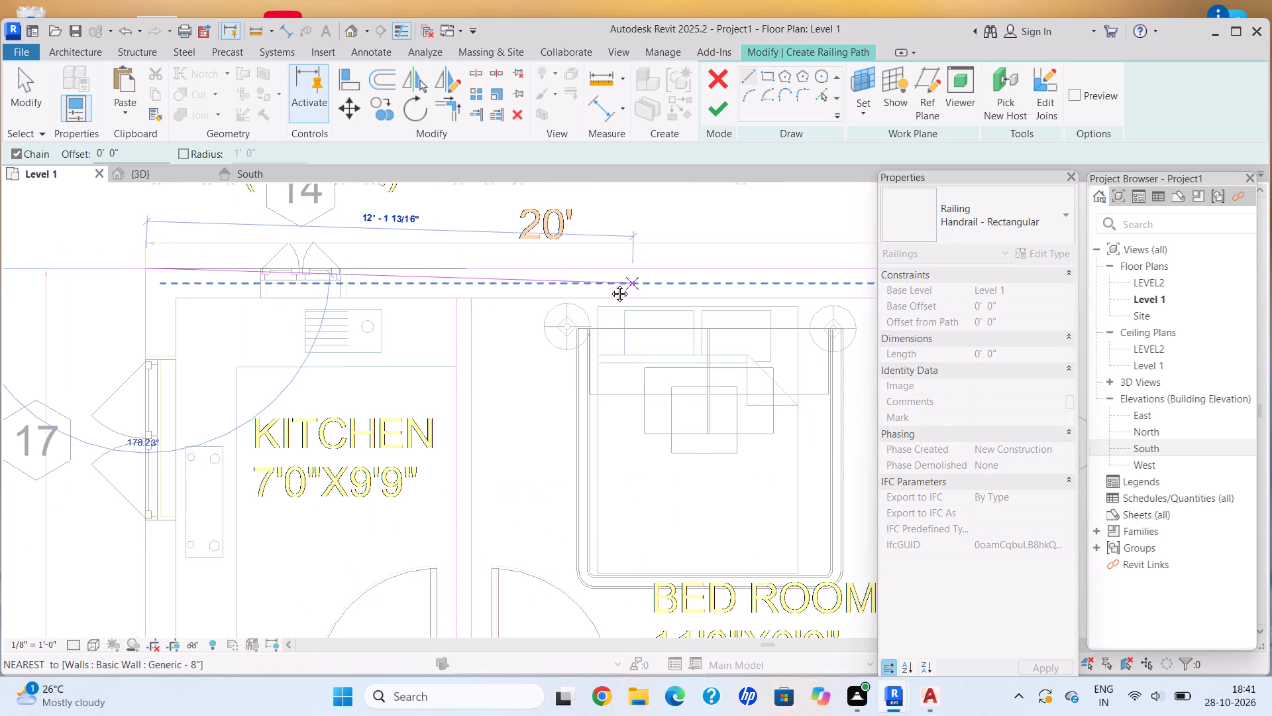
middle_drag(609, 284, 356, 284)
scroll(379, 284, down, 3)
click(547, 272)
Continue the railing path down the east wall and 3' 9" out to the staircase projection's outer corner.
scroll(570, 489, down, 5)
middle_drag(570, 491, 570, 352)
scroll(559, 432, up, 10)
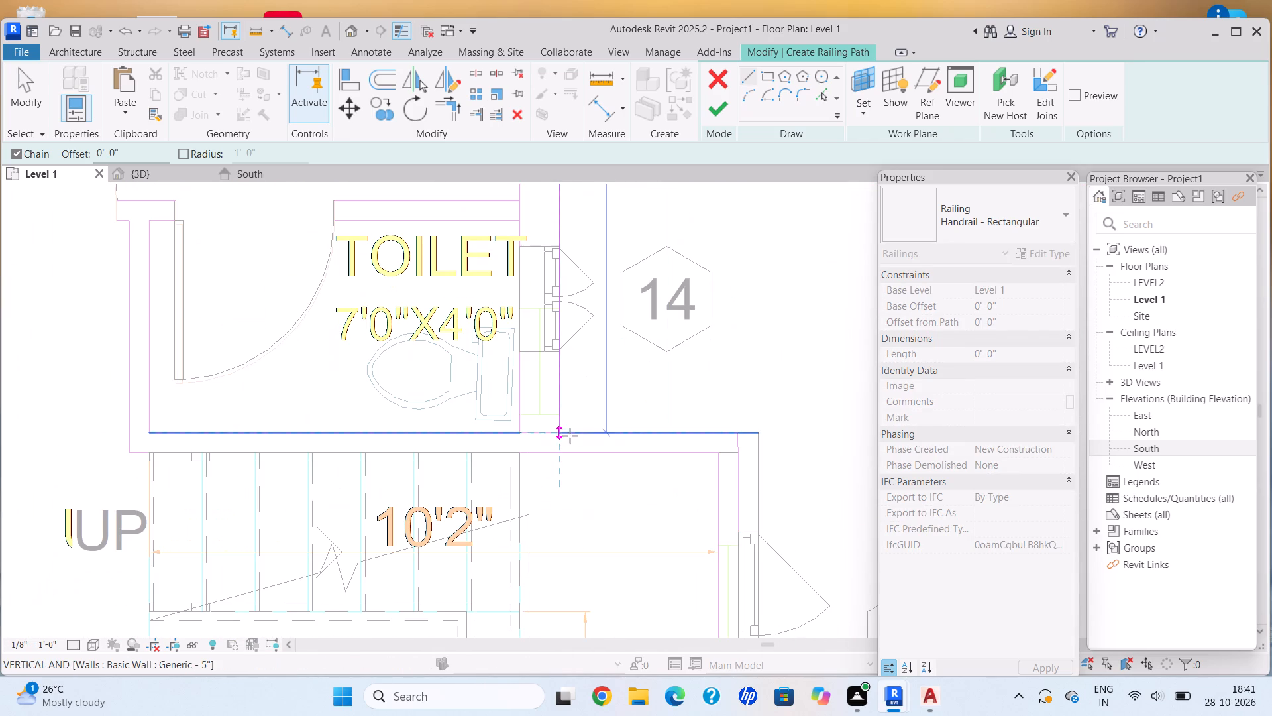
click(558, 433)
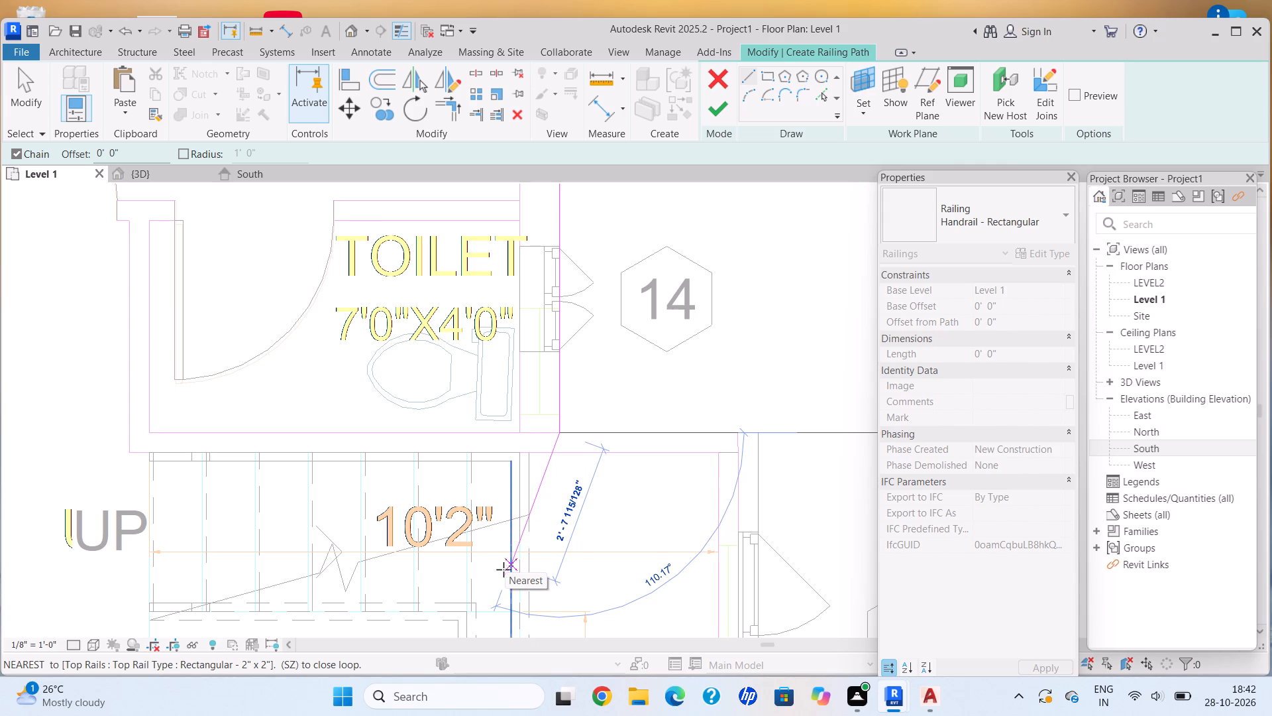
scroll(639, 538, down, 2)
middle_drag(690, 426, 609, 427)
scroll(650, 453, up, 4)
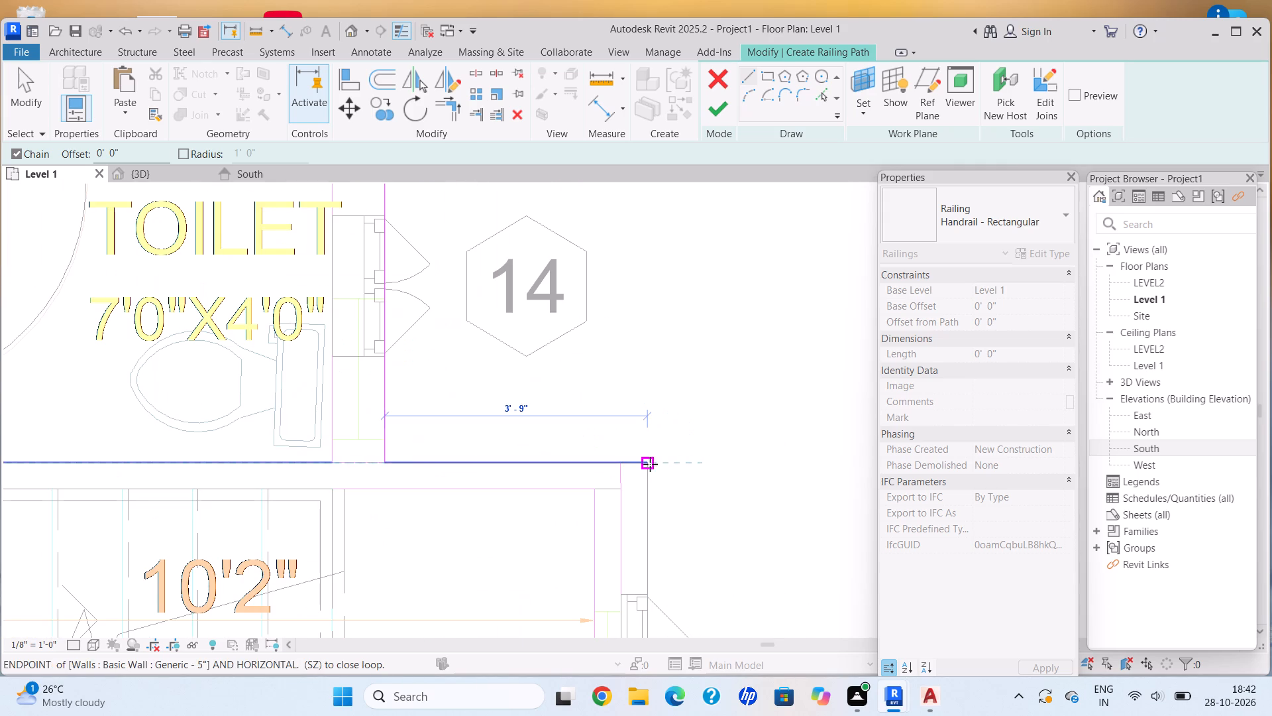
click(646, 464)
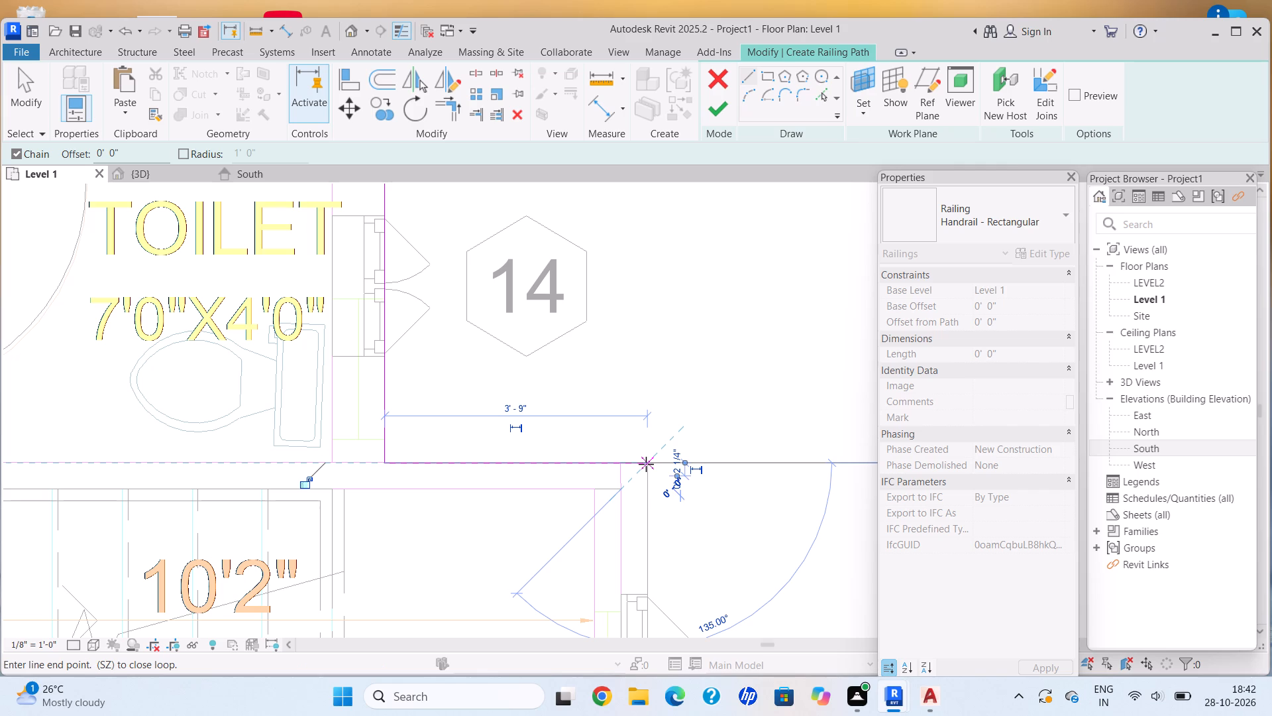
Continue the railing path 7' 9" down the staircase projection's east wall and back west to the main east wall.
scroll(634, 487, down, 3)
middle_drag(637, 489, 653, 428)
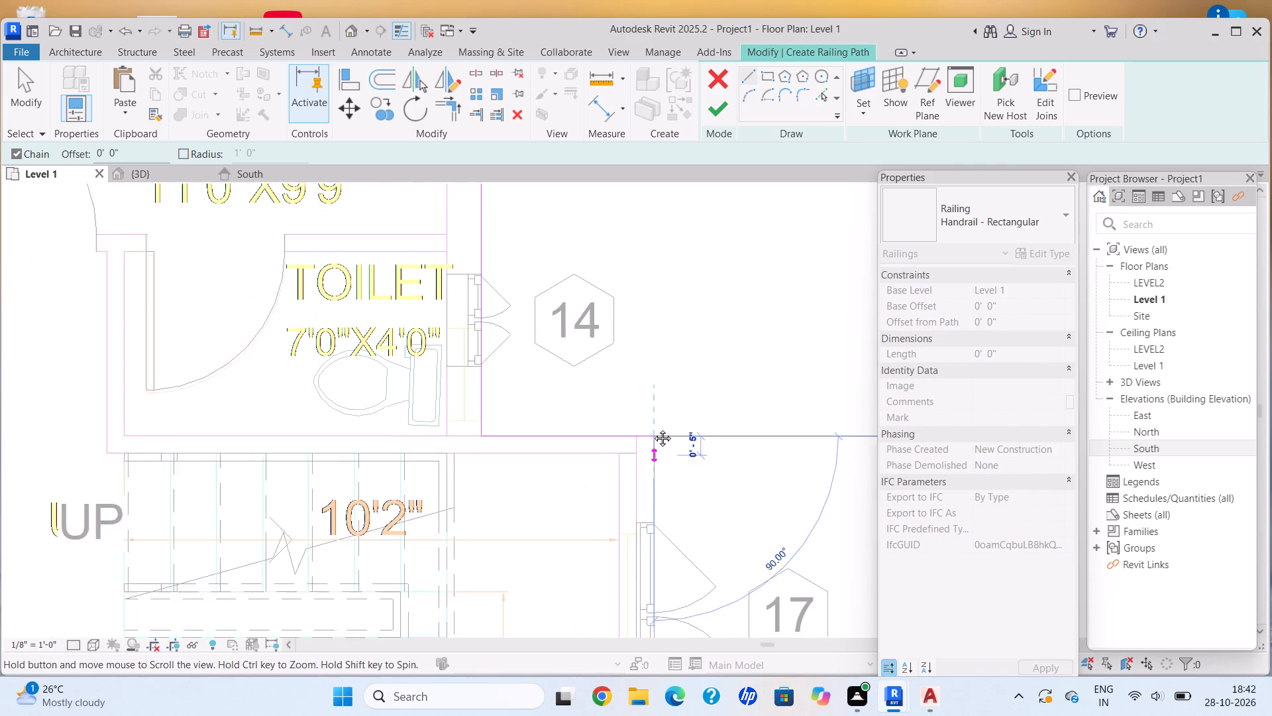
middle_drag(653, 428, 653, 426)
middle_drag(669, 522, 674, 427)
scroll(674, 427, down, 4)
middle_drag(669, 520, 666, 452)
scroll(666, 452, down, 1)
scroll(666, 495, up, 7)
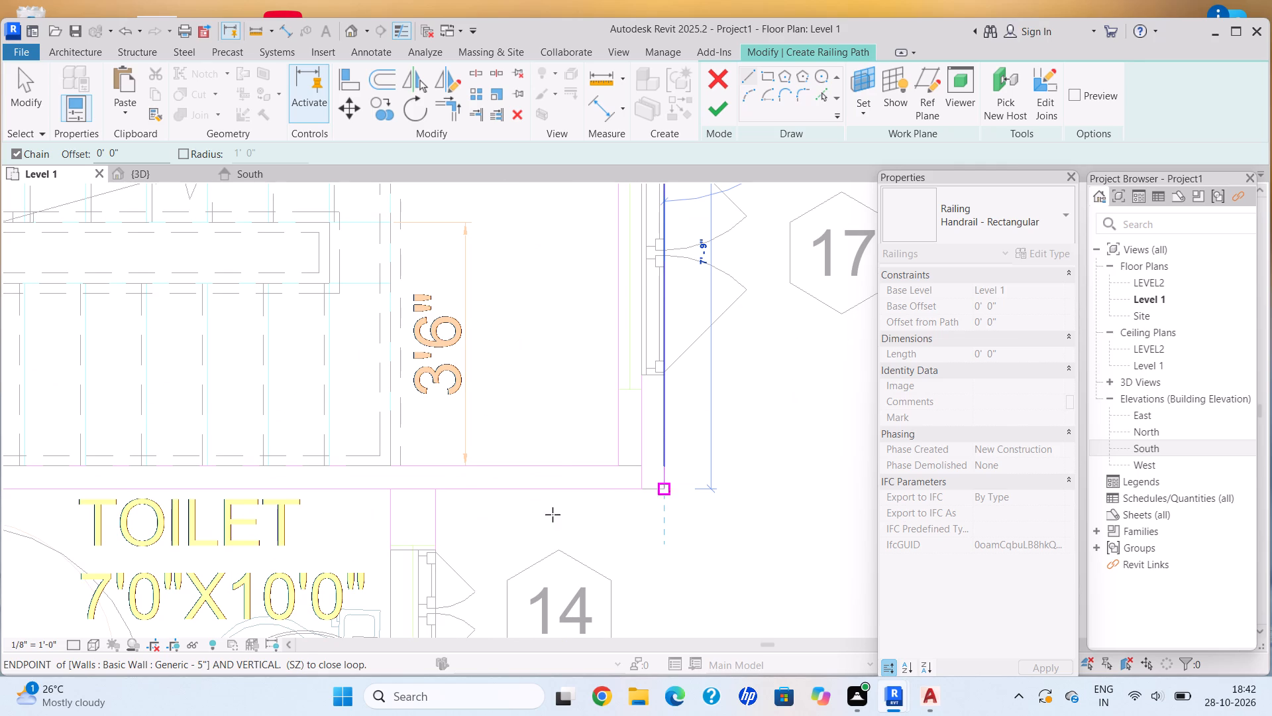
click(663, 491)
scroll(423, 529, down, 2)
middle_drag(423, 529, 509, 500)
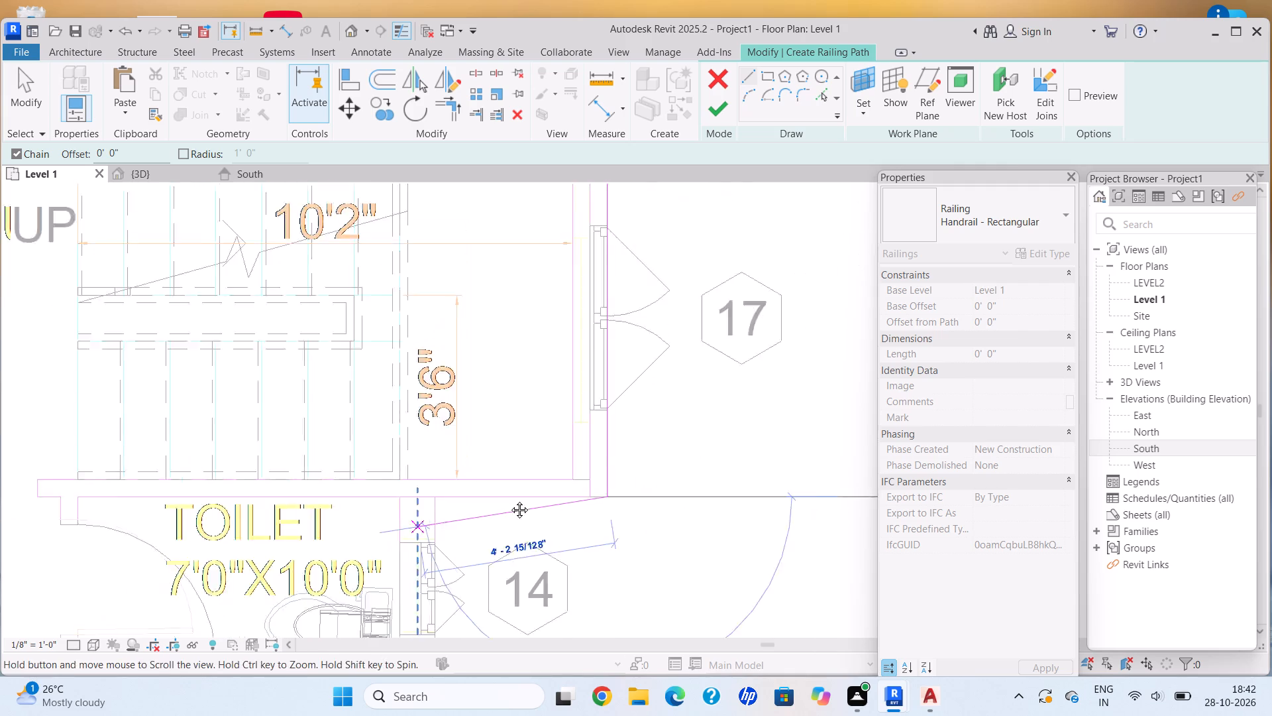
scroll(509, 500, down, 2)
middle_drag(509, 500, 576, 484)
click(586, 460)
Extend the railing path 15' 4 1/2" down the east wall to the southeast corner and 12' 3" west along the south wall.
scroll(610, 553, down, 7)
middle_drag(610, 553, 598, 396)
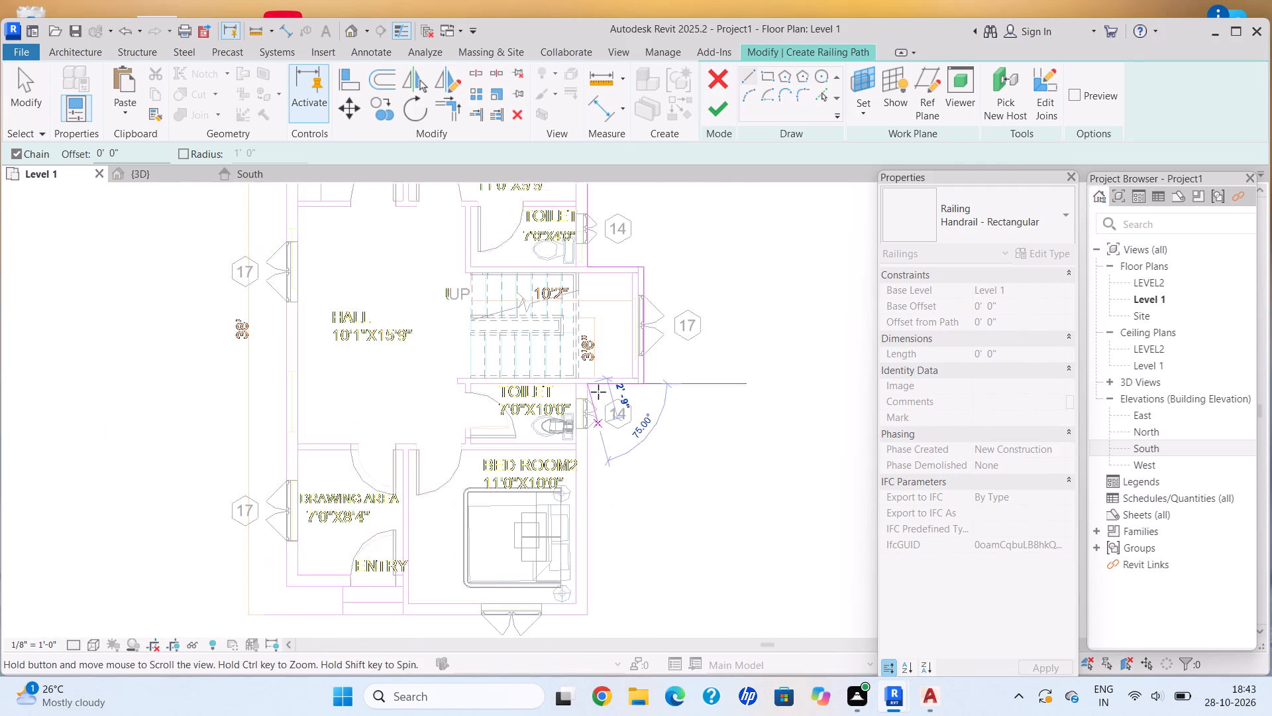
scroll(577, 578, up, 5)
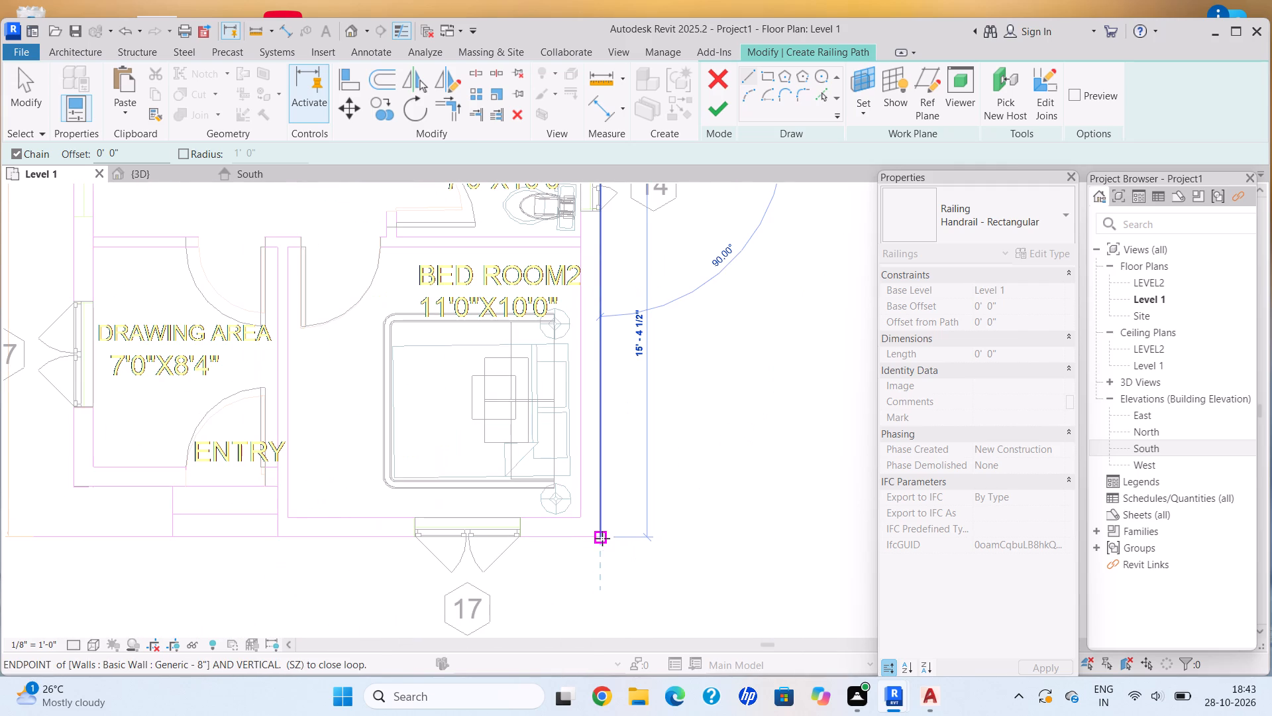
click(600, 537)
scroll(303, 551, down, 4)
middle_drag(286, 556, 562, 528)
scroll(421, 514, up, 4)
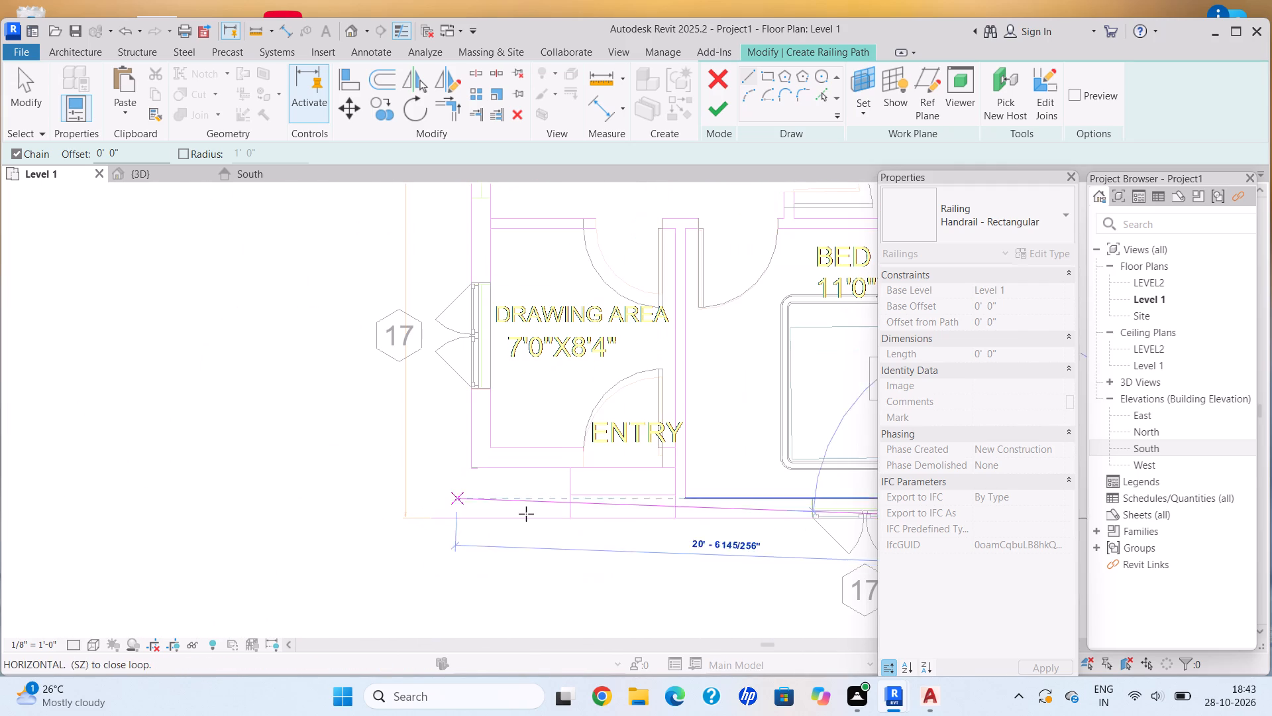
click(674, 518)
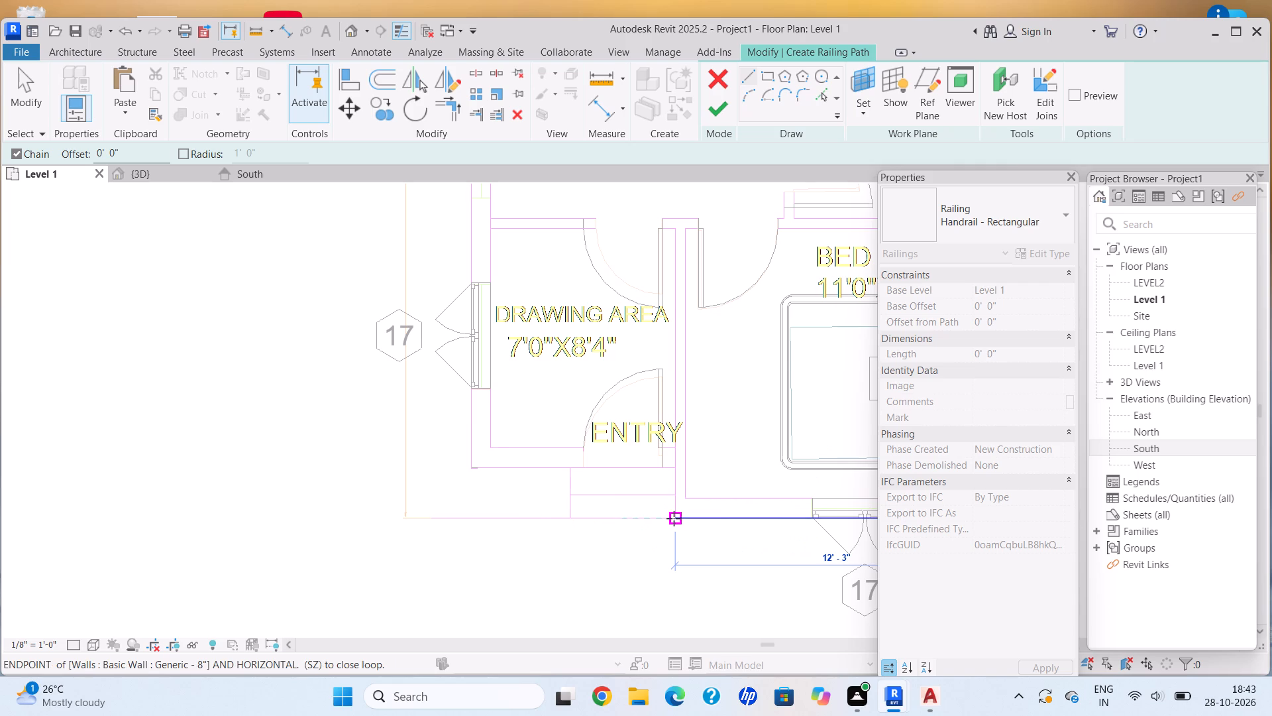
Step the railing path in 1' 11" at the entry recess and run it 7' 9" west to the outer southwest corner.
scroll(680, 481, up, 5)
click(671, 453)
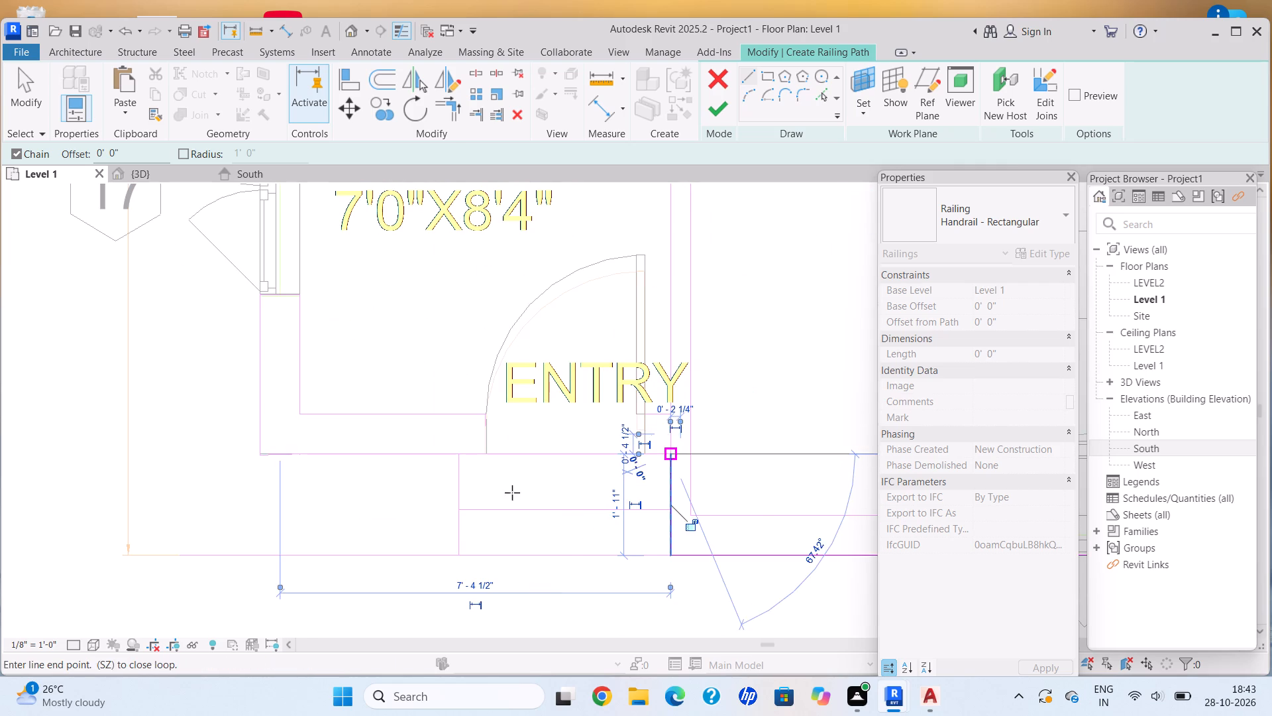
scroll(332, 536, down, 2)
middle_drag(327, 536, 554, 581)
click(503, 520)
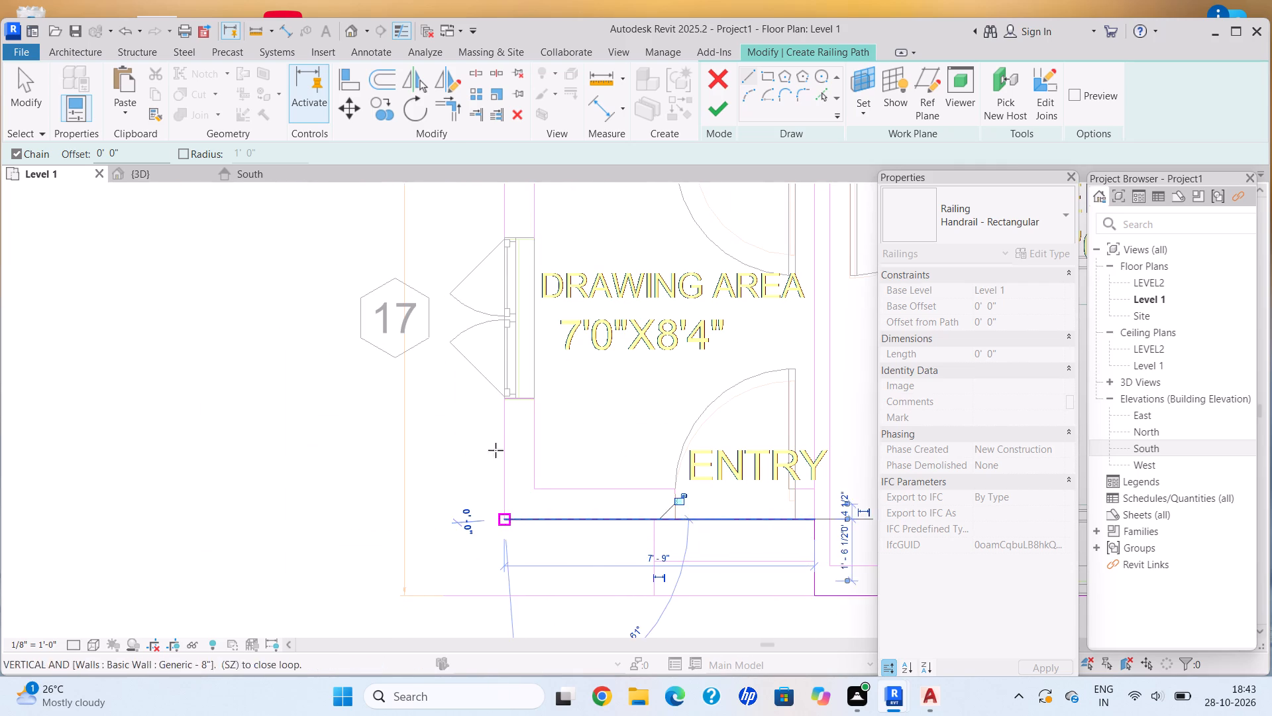
Close the railing path along the full west wall at the northwest corner and finish the sketch.
scroll(490, 424, down, 4)
middle_drag(489, 423, 528, 579)
middle_drag(511, 347, 577, 524)
middle_drag(601, 306, 669, 505)
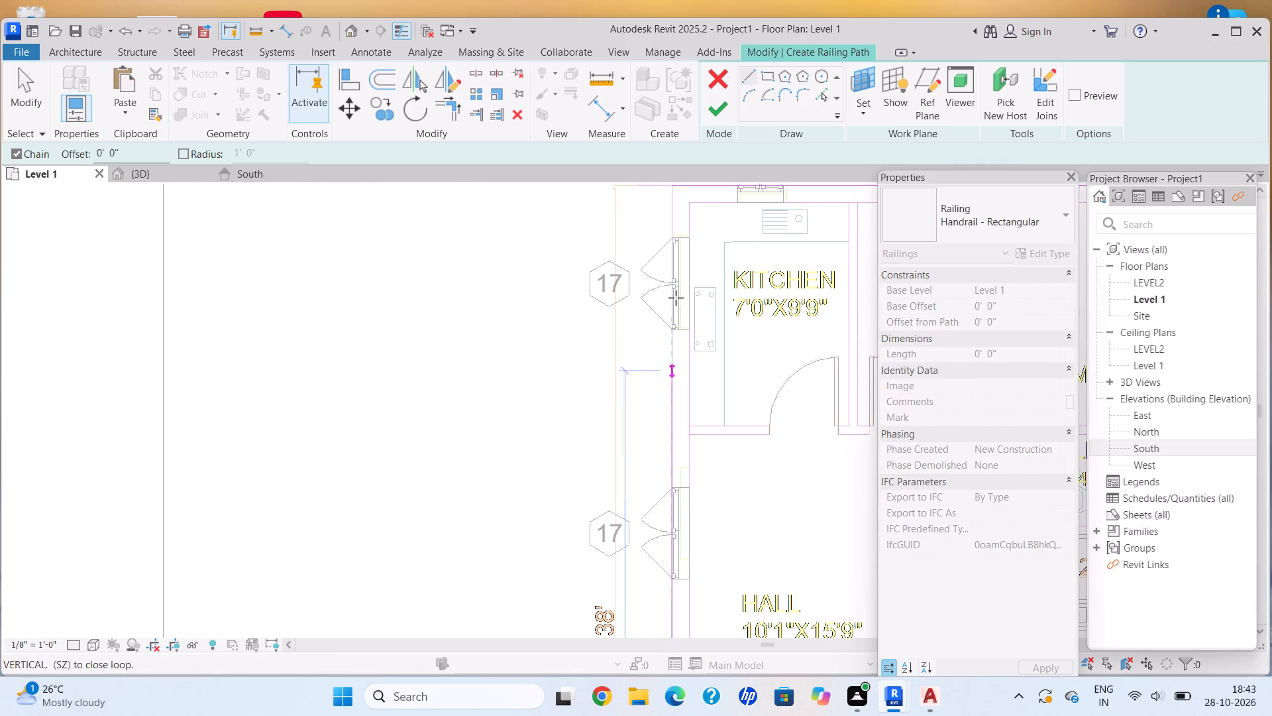
middle_drag(678, 283, 655, 501)
scroll(651, 420, up, 4)
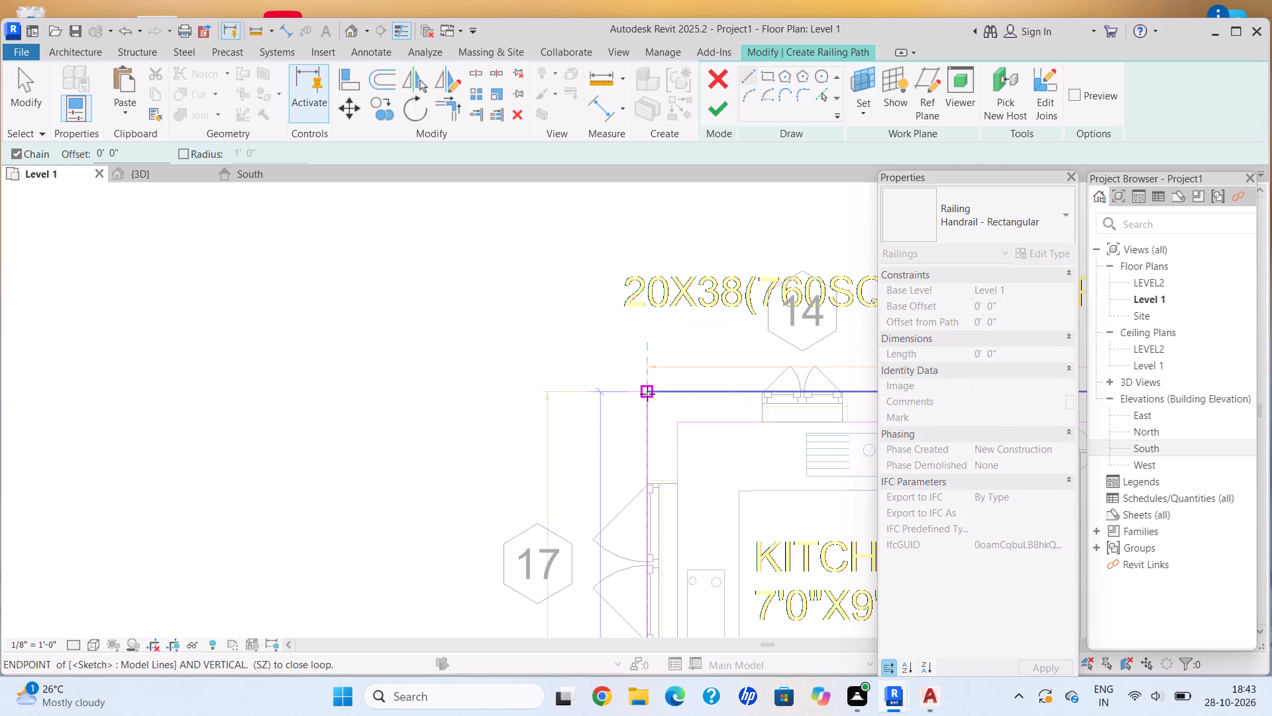
click(647, 394)
click(716, 99)
In the 3D view, set the new railing's base level to LEVEL2.
scroll(718, 339, down, 4)
middle_drag(701, 359, 462, 352)
scroll(712, 356, down, 3)
click(156, 176)
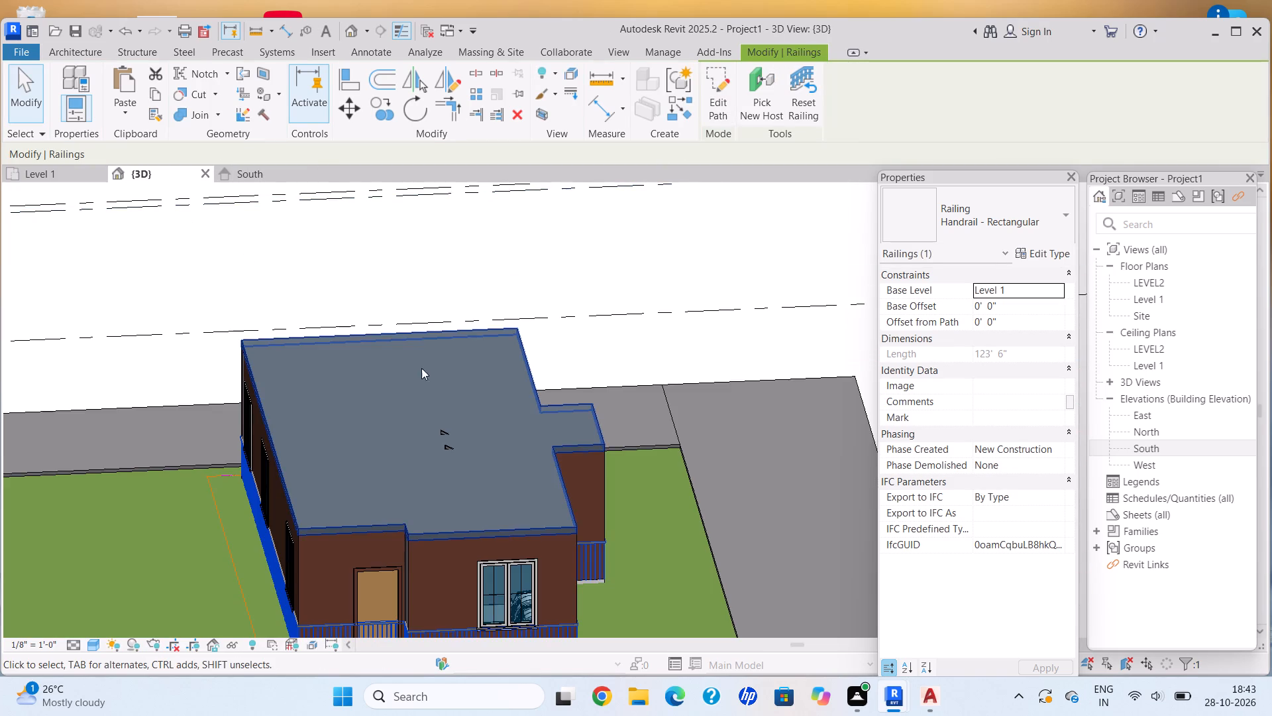
scroll(503, 398, down, 1)
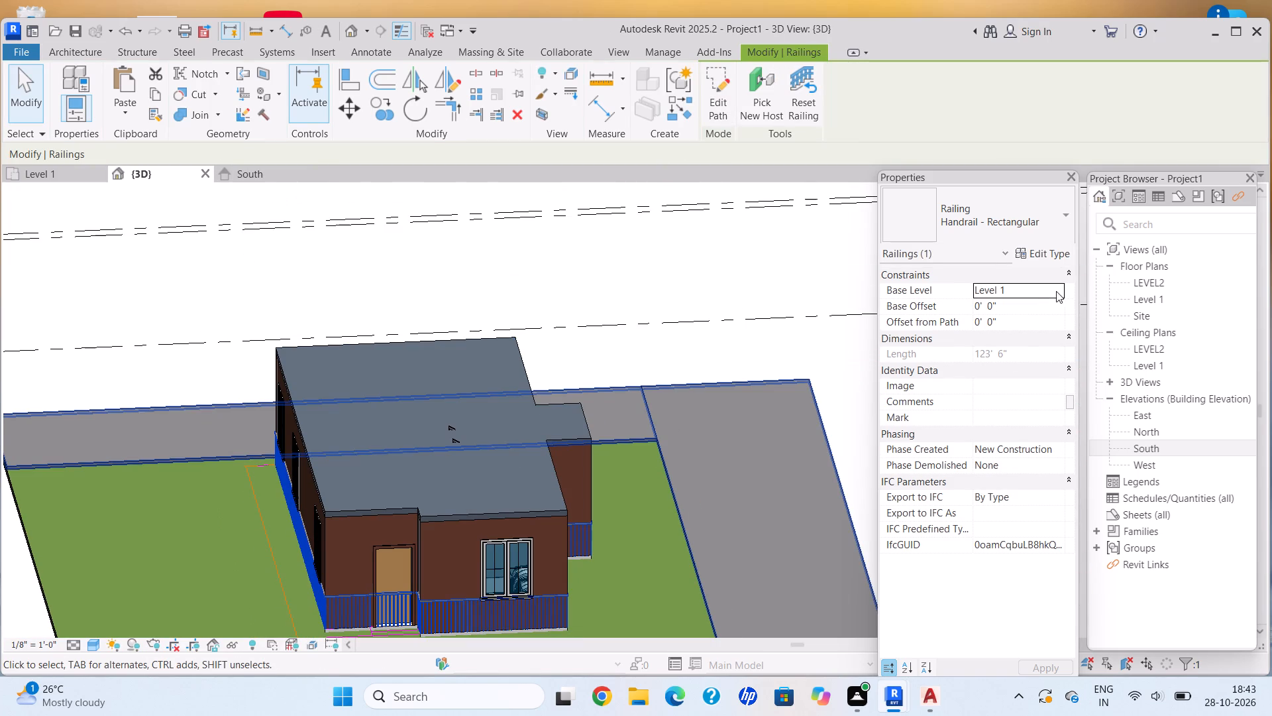
click(1056, 291)
click(1014, 335)
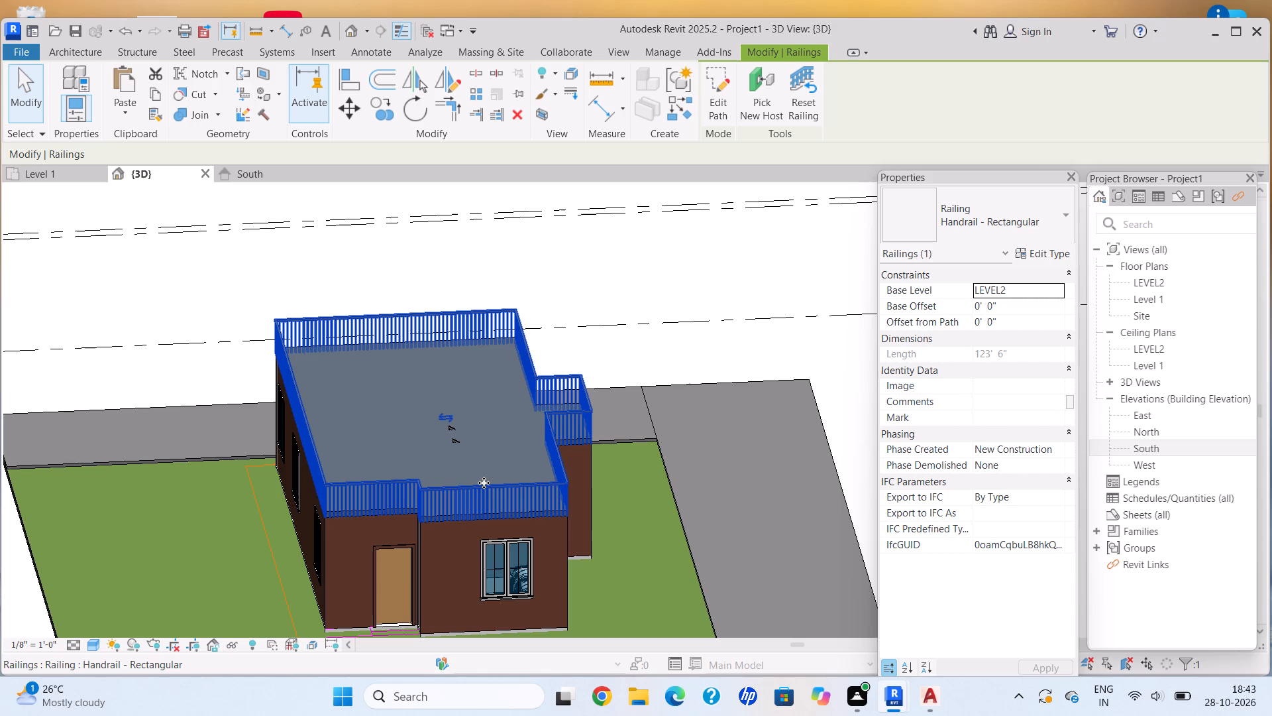
key(Escape)
scroll(571, 492, up, 6)
key(Escape)
Align the bottom of the railing with the roof's top surface at the southeast corner.
scroll(570, 530, up, 2)
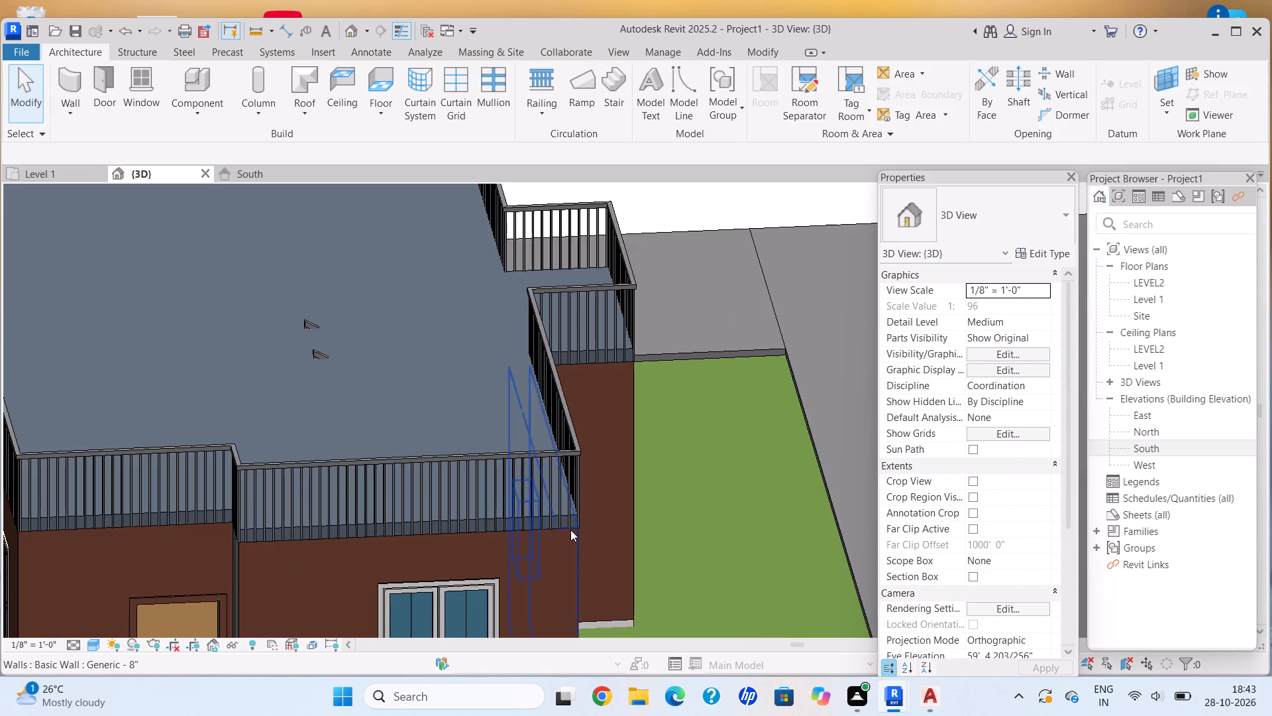
scroll(570, 530, up, 4)
click(585, 477)
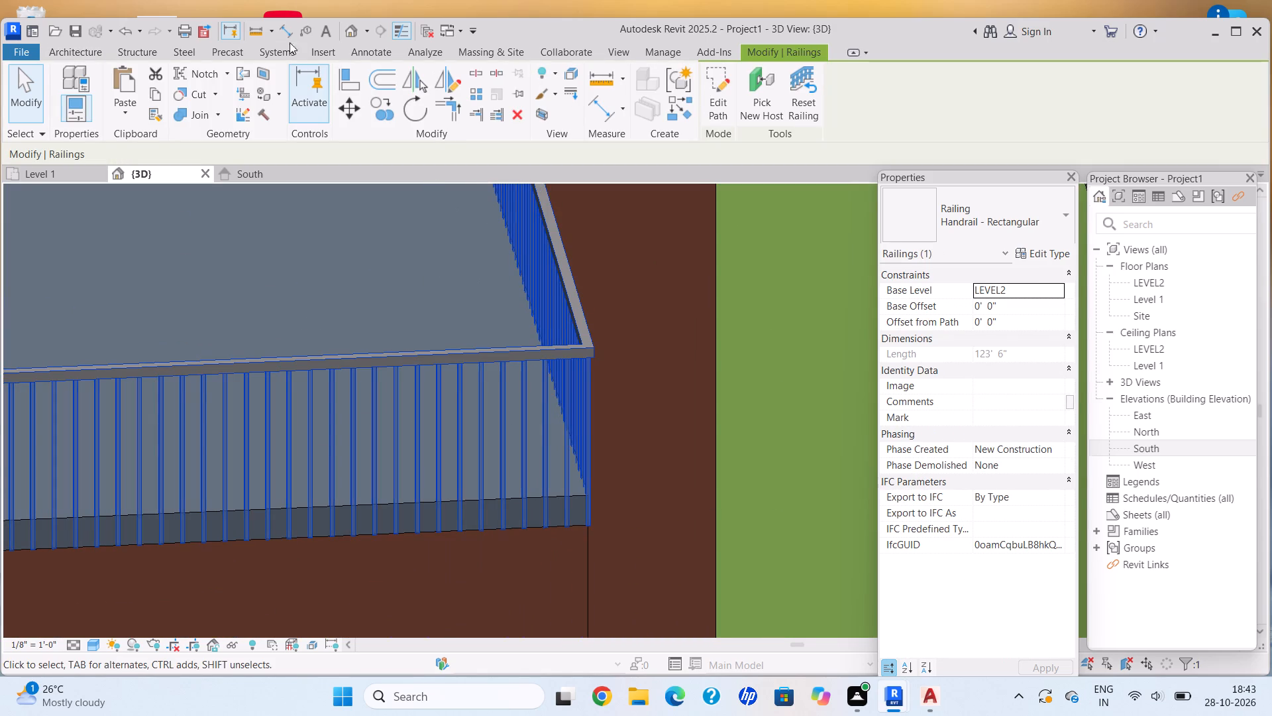
click(346, 80)
scroll(599, 546, up, 7)
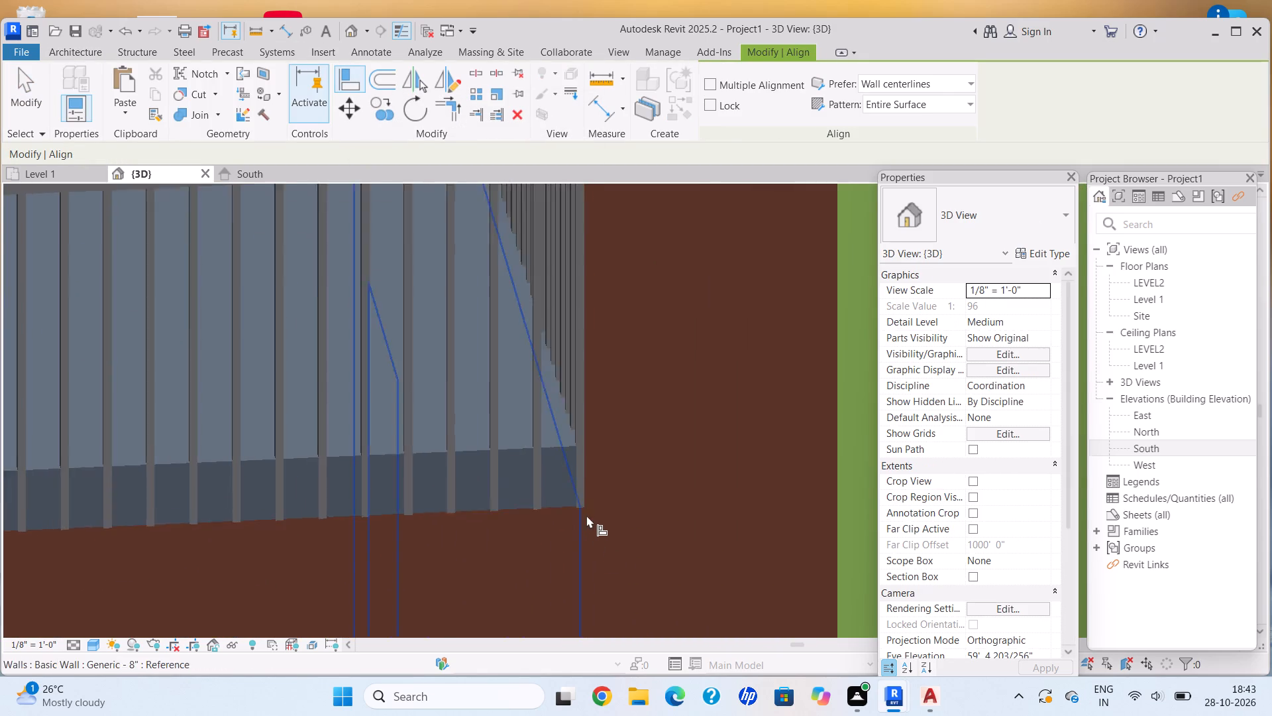
scroll(586, 515, up, 6)
click(551, 324)
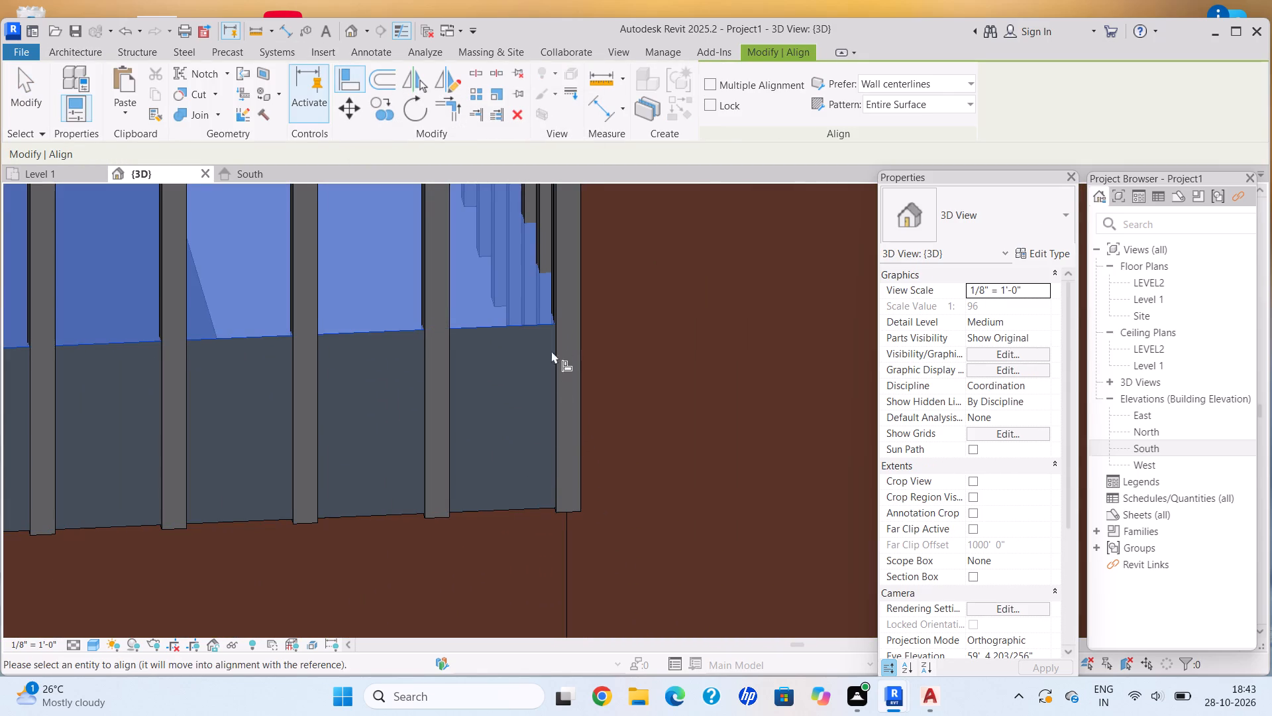
click(574, 512)
scroll(573, 476, down, 5)
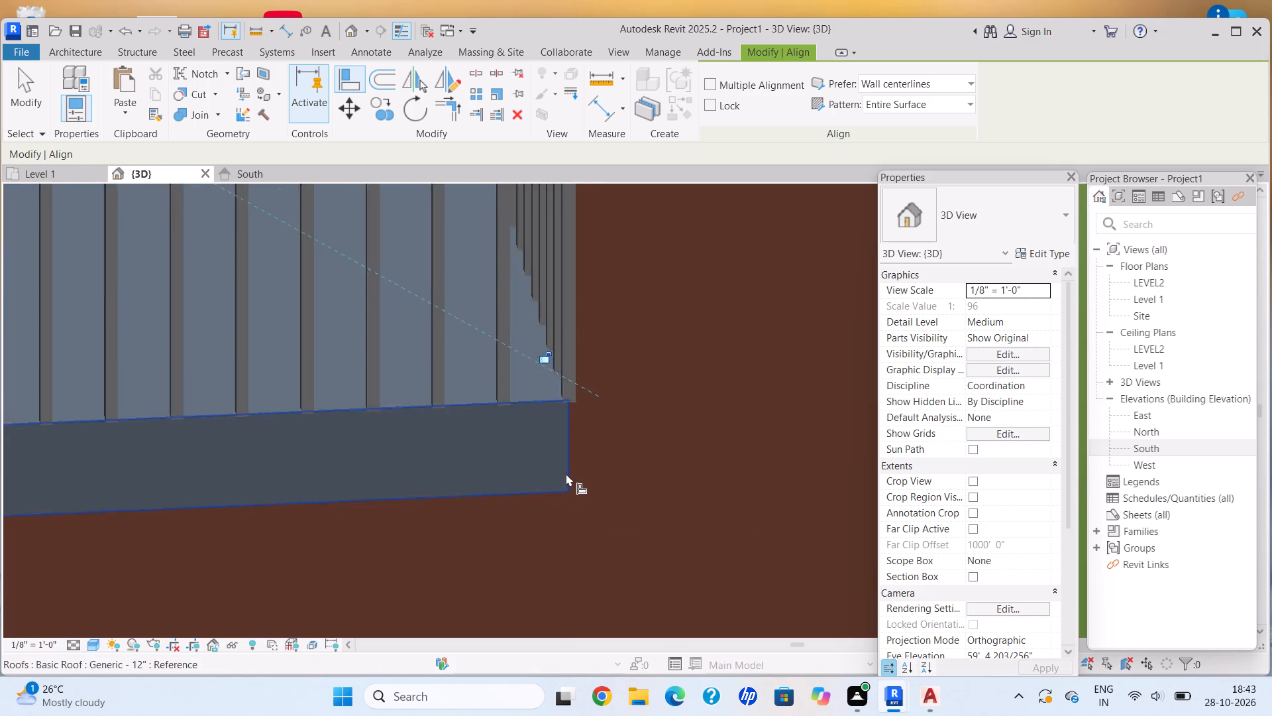
scroll(566, 473, down, 3)
key(Escape)
scroll(518, 520, down, 17)
key(Escape)
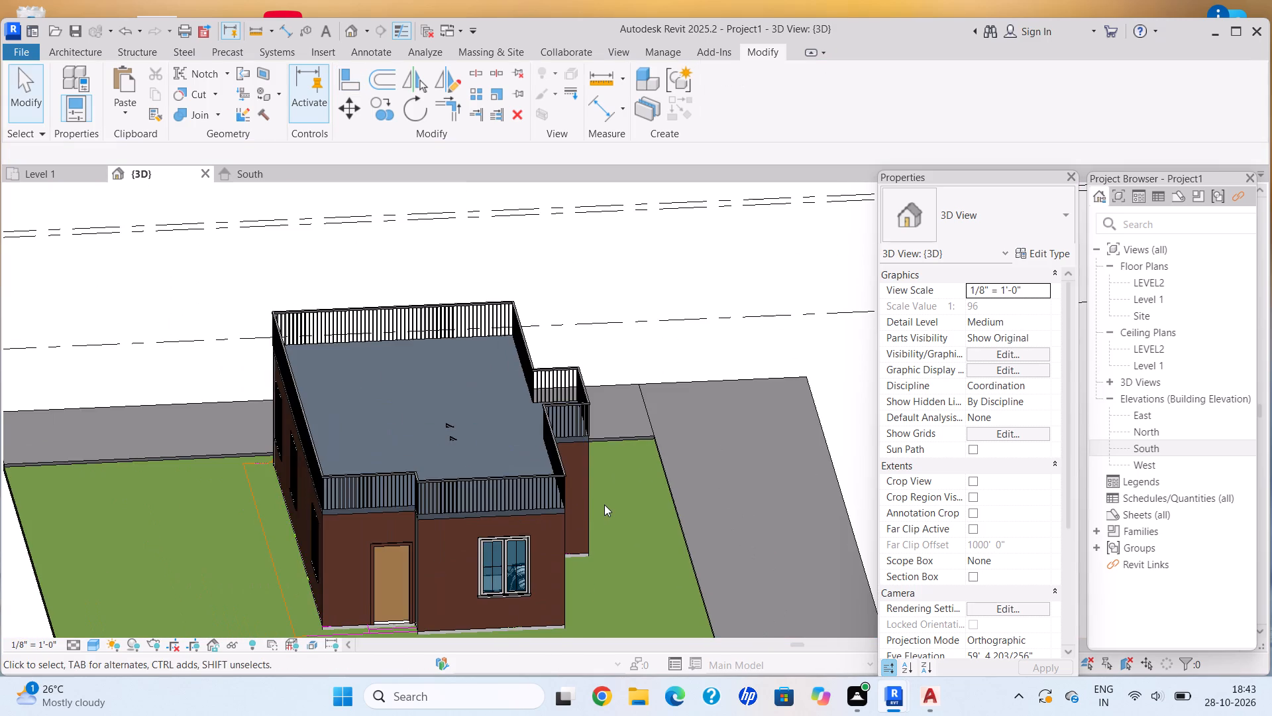
Examine the house and its roof railing from several sides in the 3D view.
shift+middle_drag(596, 499, 533, 457)
scroll(510, 453, down, 3)
middle_drag(504, 451, 482, 437)
scroll(400, 461, down, 1)
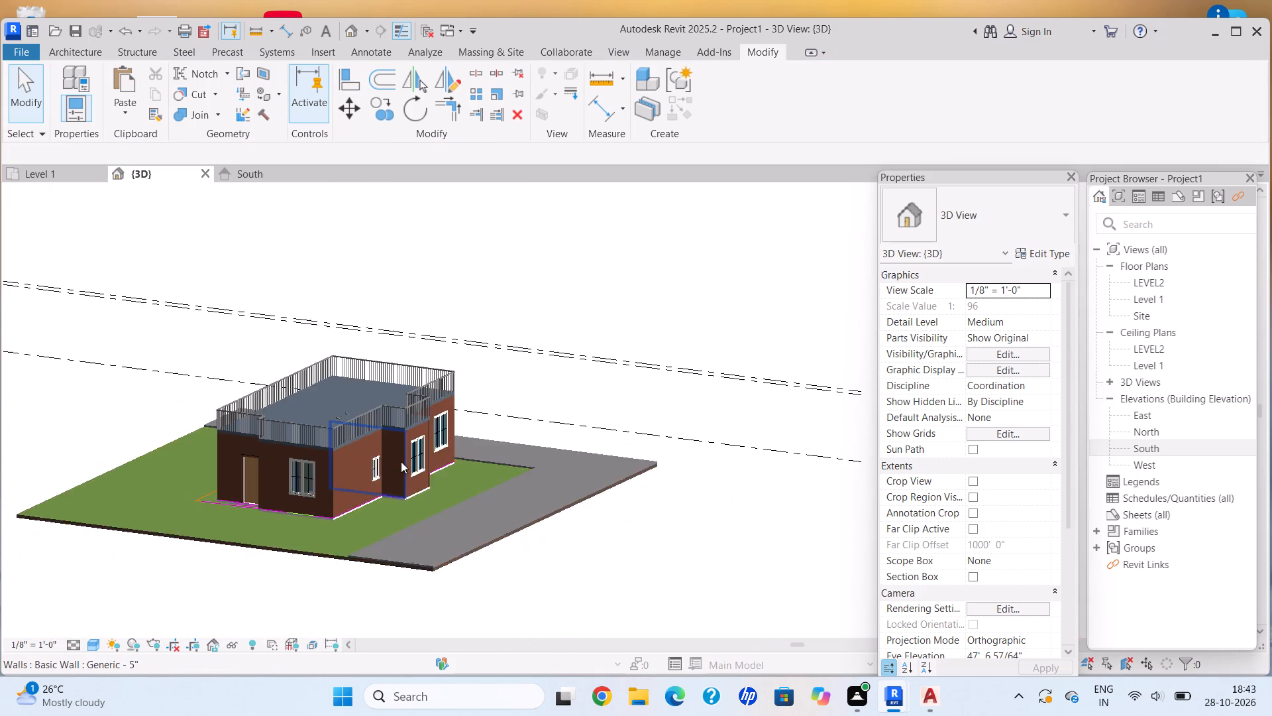
middle_drag(403, 461, 452, 463)
scroll(461, 508, up, 3)
middle_click(458, 508)
shift+middle_drag(466, 508, 476, 508)
scroll(401, 501, up, 4)
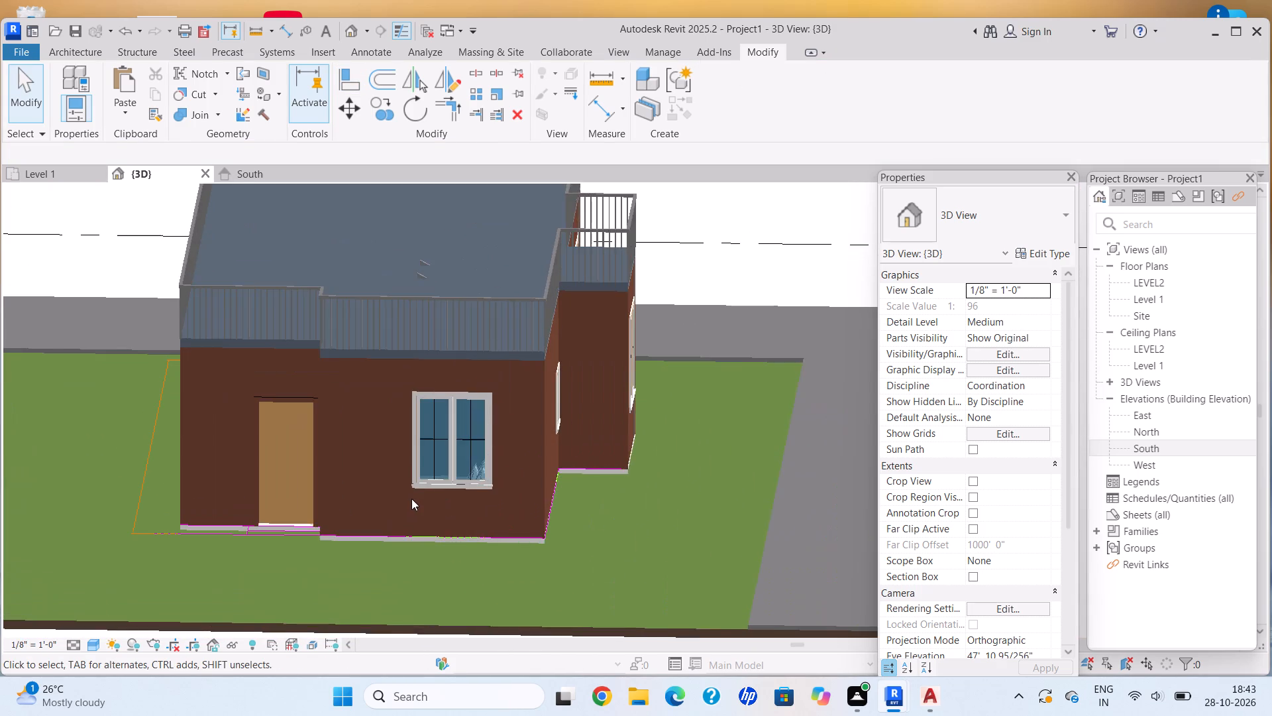
middle_drag(439, 490, 462, 473)
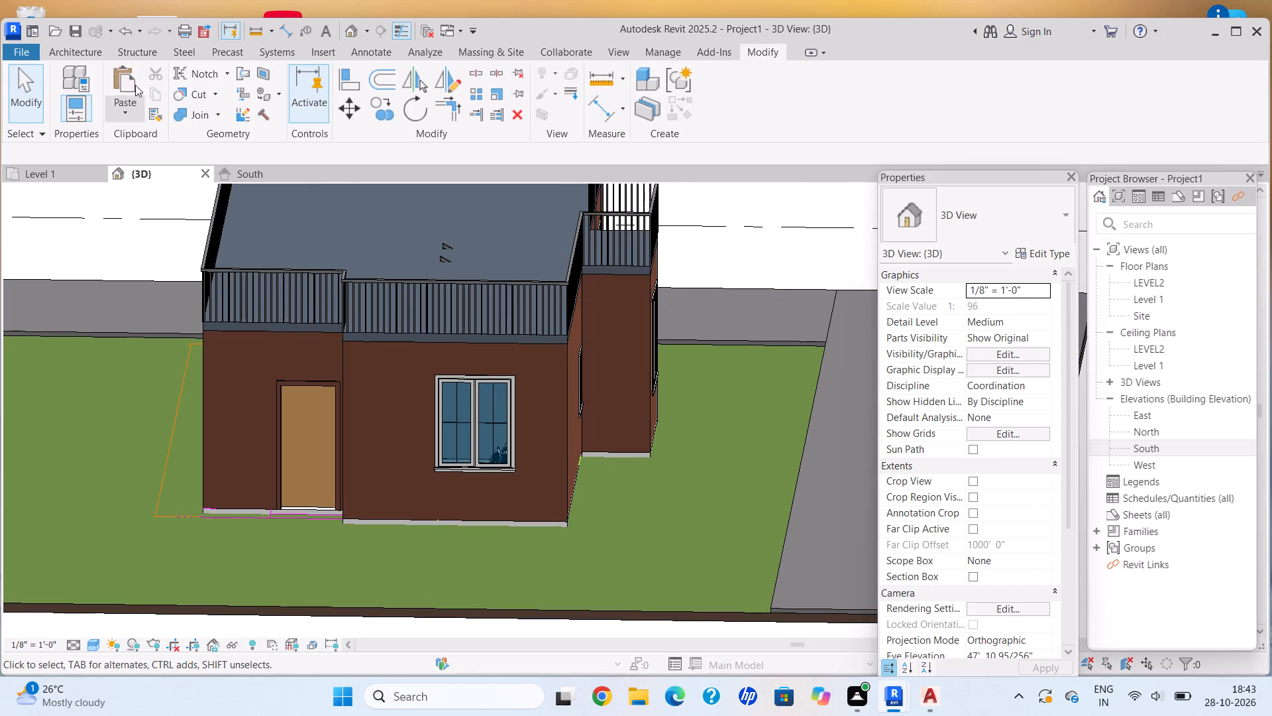
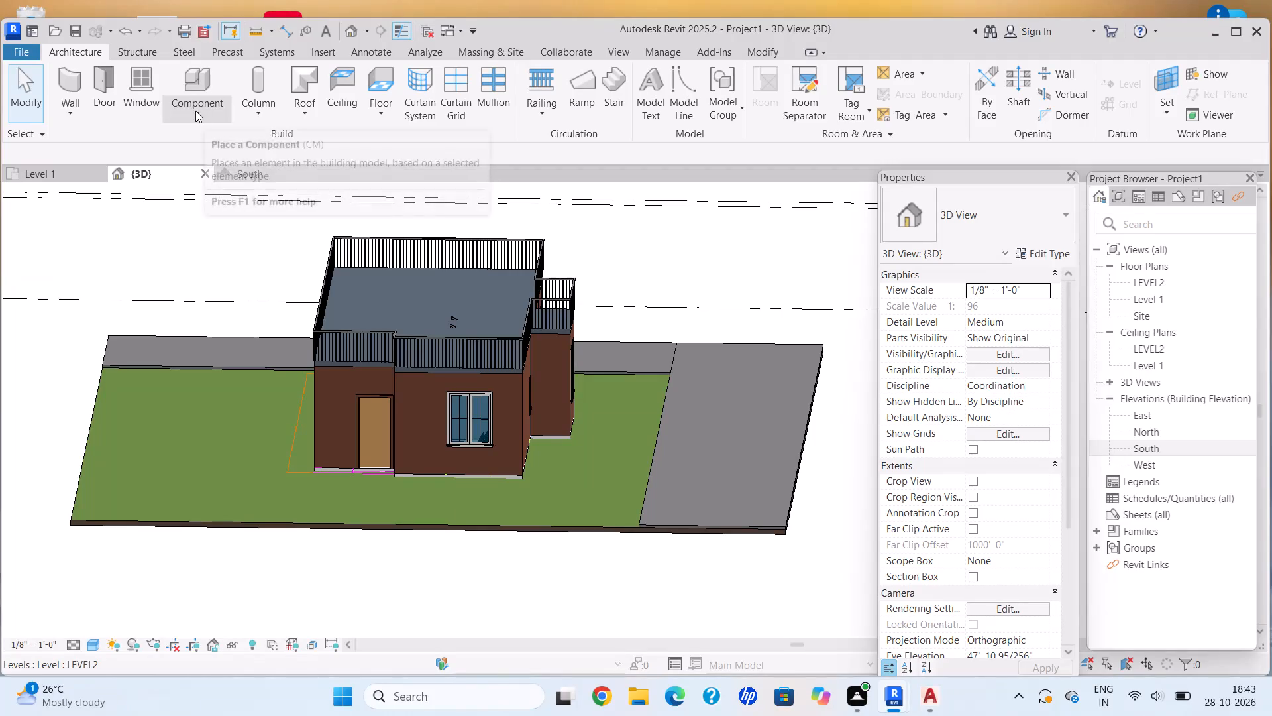
Load the Bamboo_plant_16776 family from the tree and plant folder as a component.
click(246, 147)
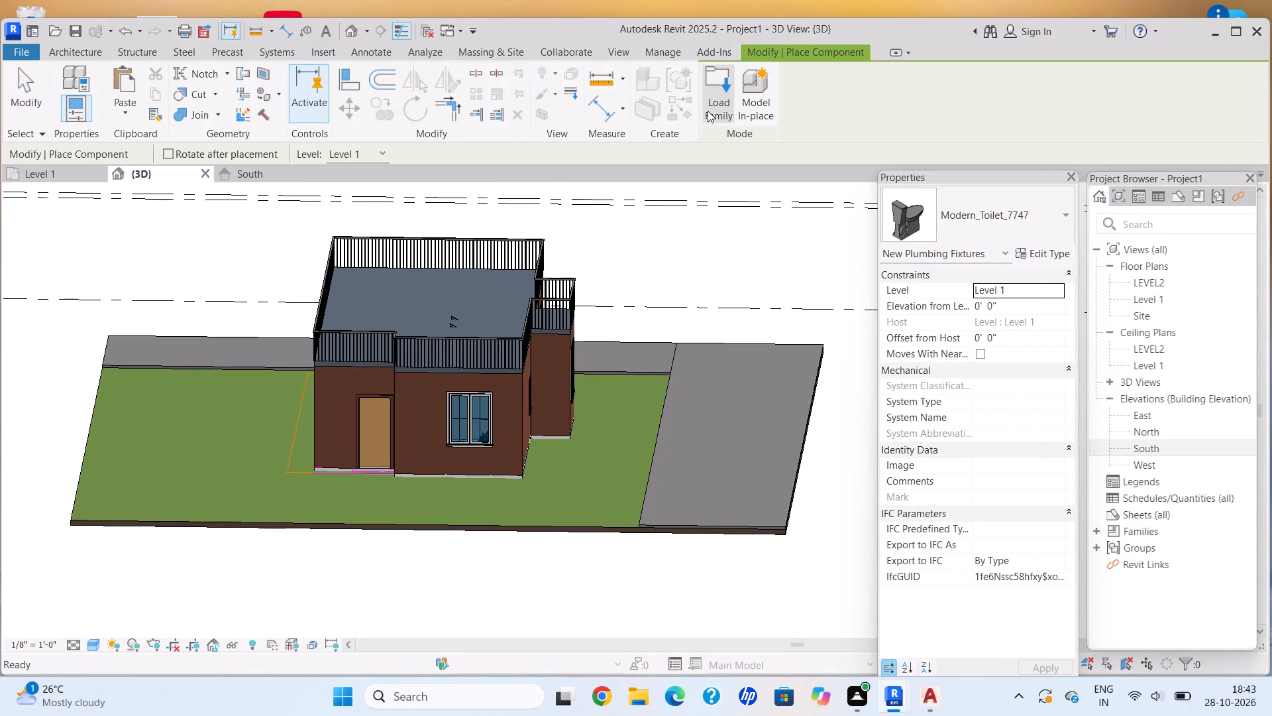
click(712, 108)
click(383, 253)
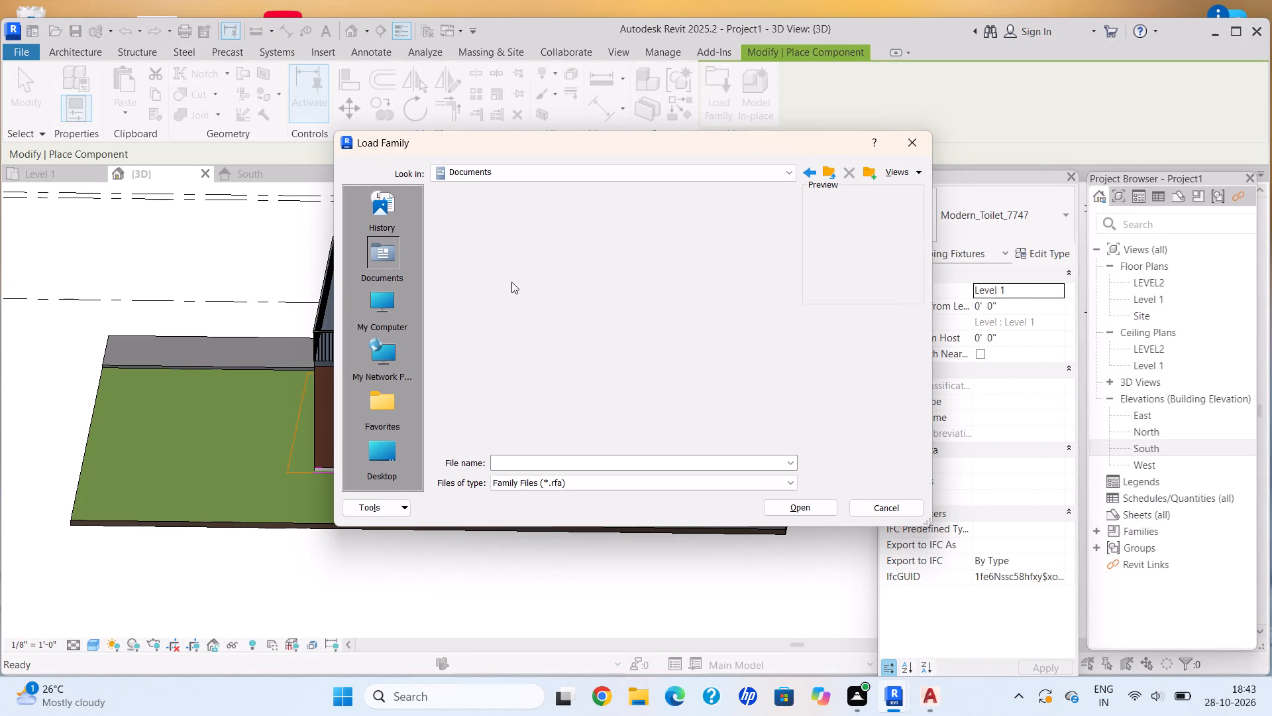
double_click(461, 250)
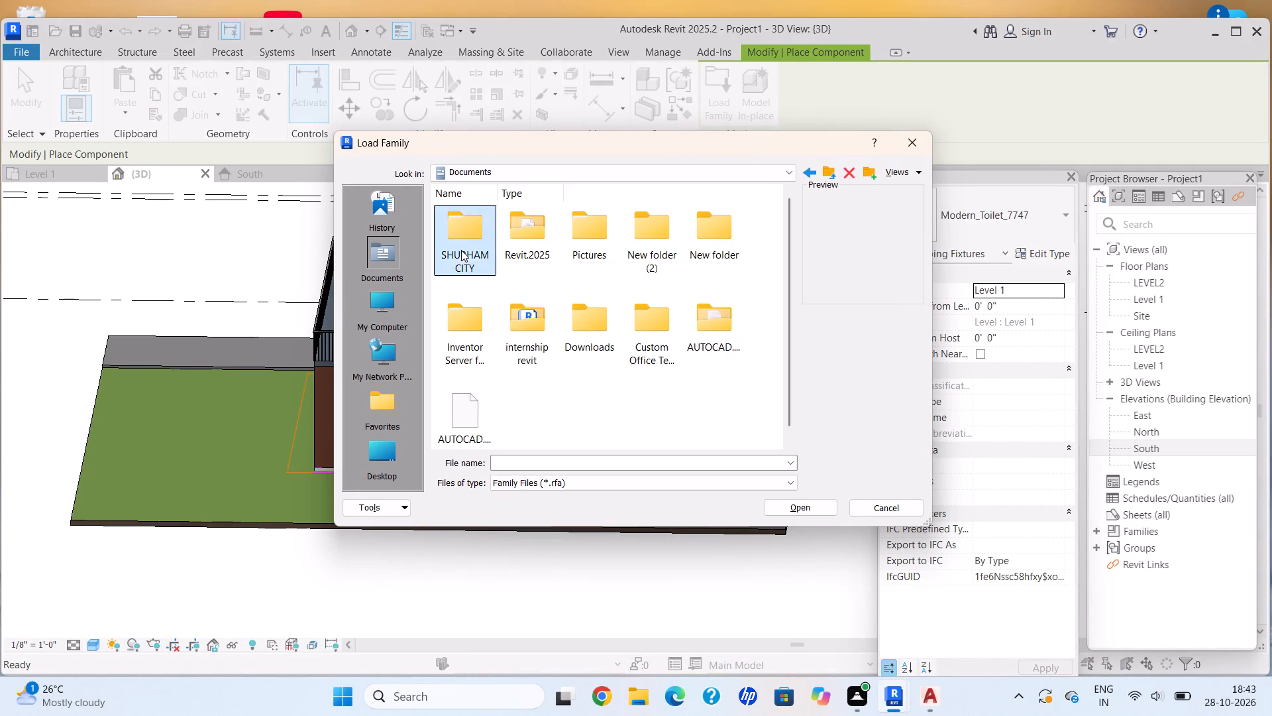
double_click(711, 240)
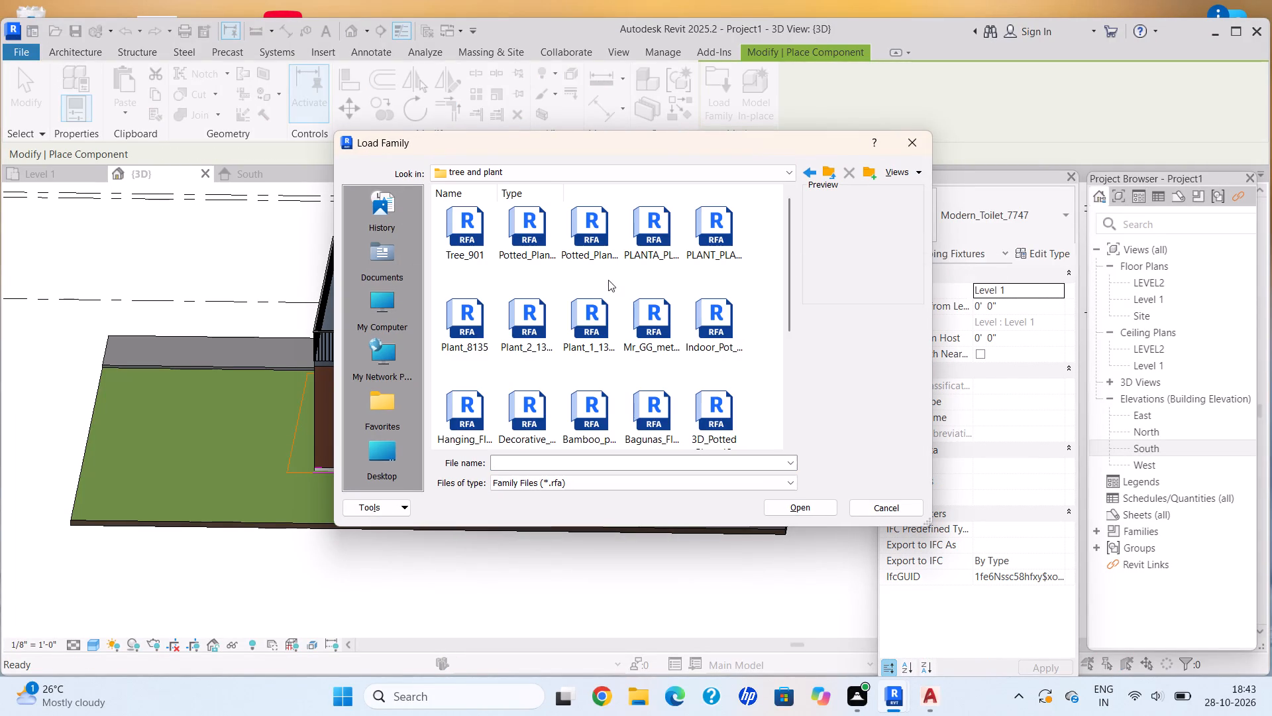
scroll(629, 378, down, 3)
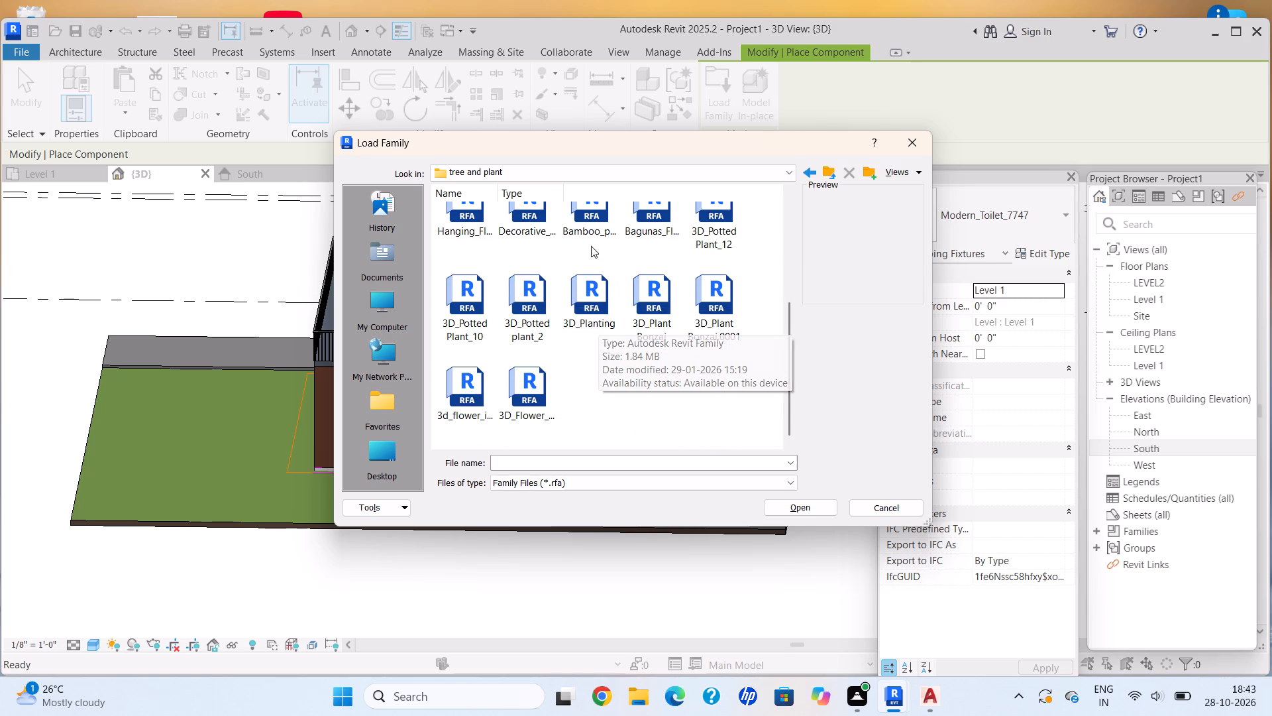
click(589, 217)
click(804, 506)
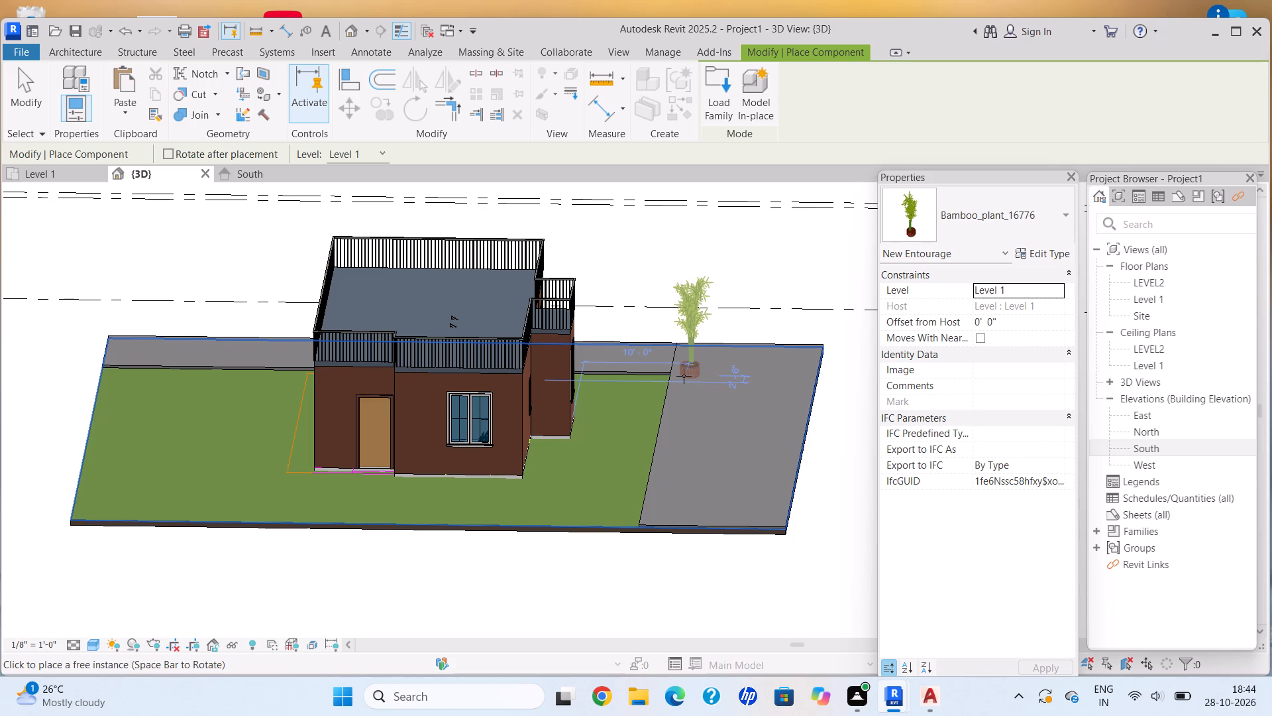
Place three bamboo plants in a row along the lawn's outer edge, on the side opposite the paved driveway.
scroll(129, 384, up, 4)
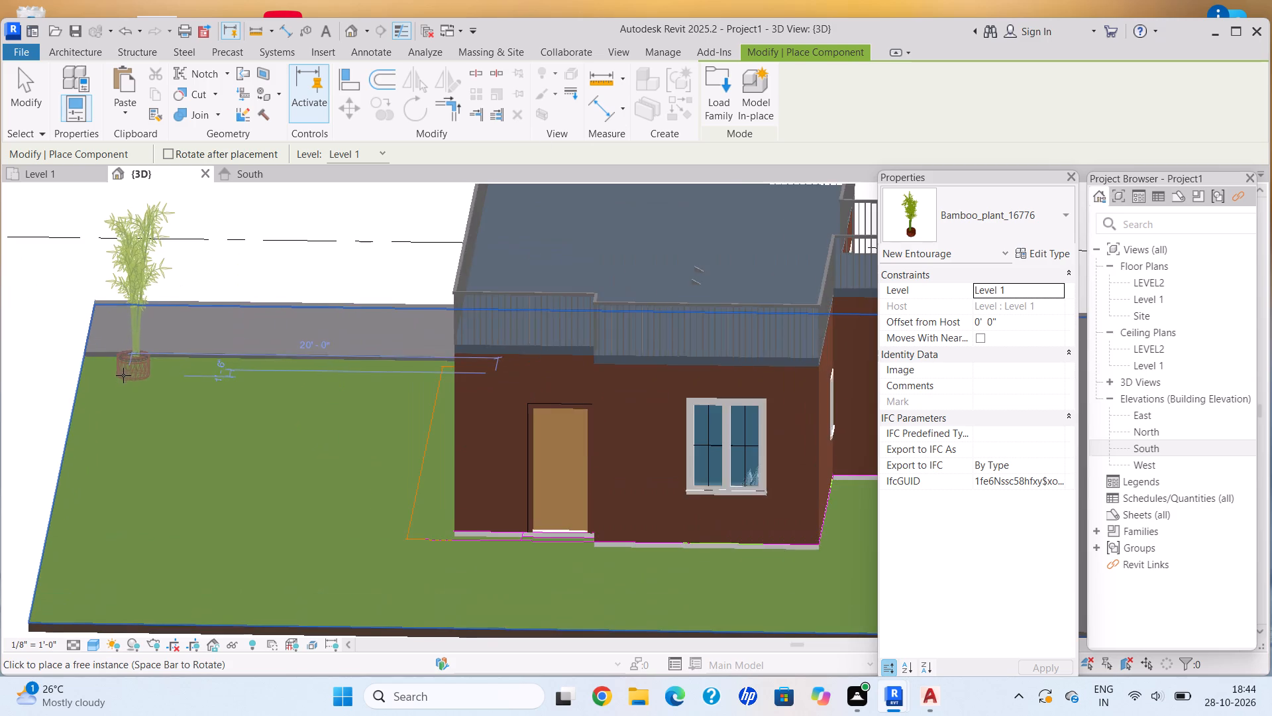
click(123, 384)
click(105, 508)
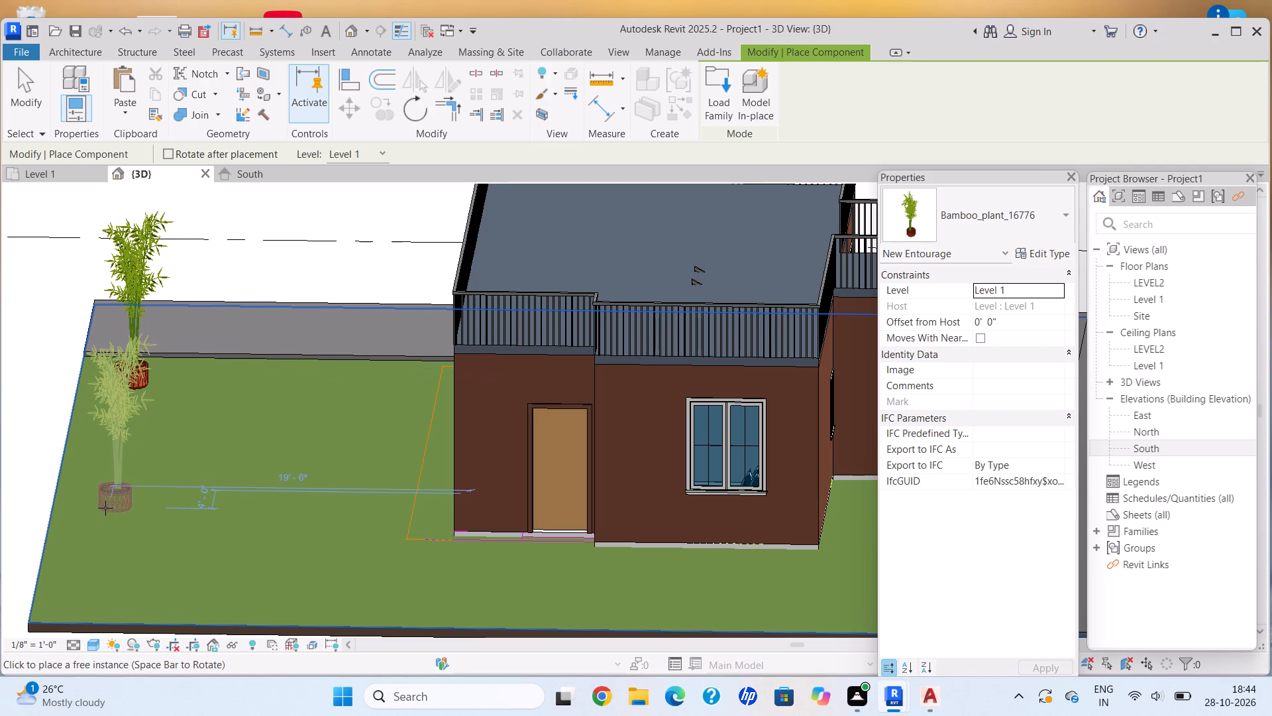
click(86, 607)
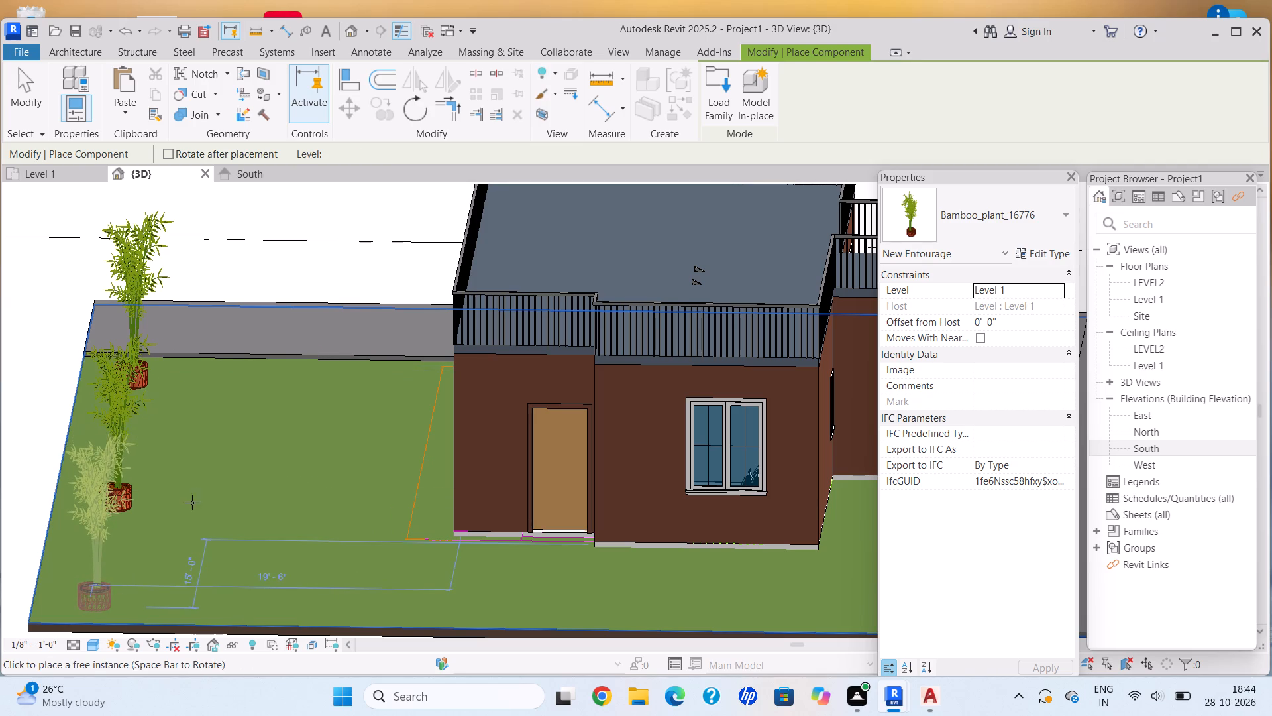
key(Escape)
key(Escape)
key(Escape)
scroll(199, 473, down, 4)
key(Escape)
Move the middle bamboo plant about 6'-10" along the lawn towards the rear plant.
middle_drag(202, 485, 191, 479)
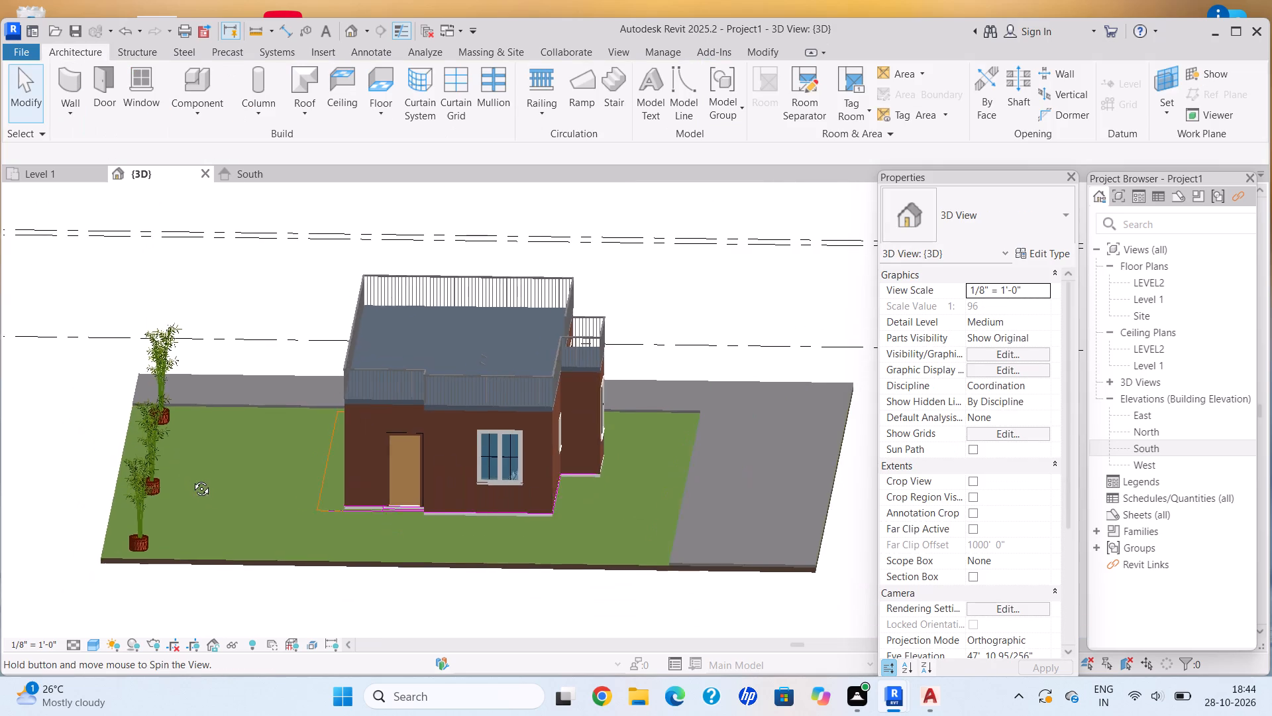
middle_drag(191, 479, 176, 467)
scroll(118, 454, up, 4)
click(74, 455)
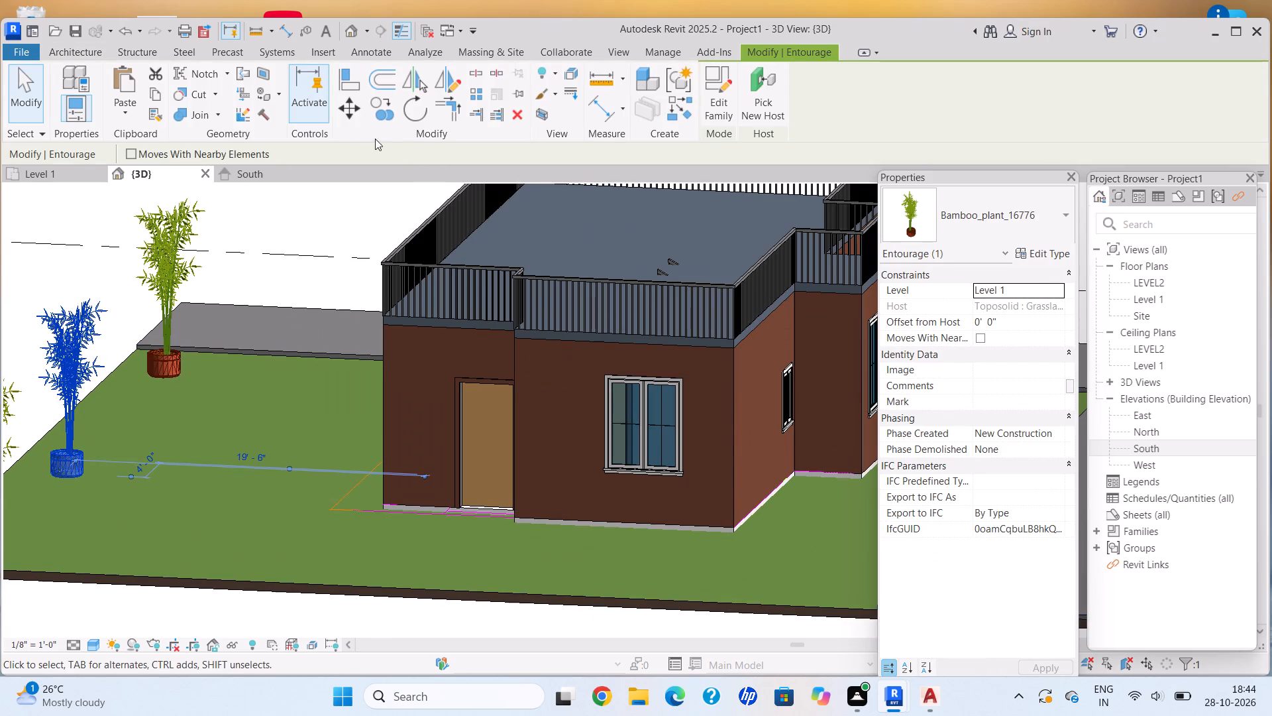
click(355, 109)
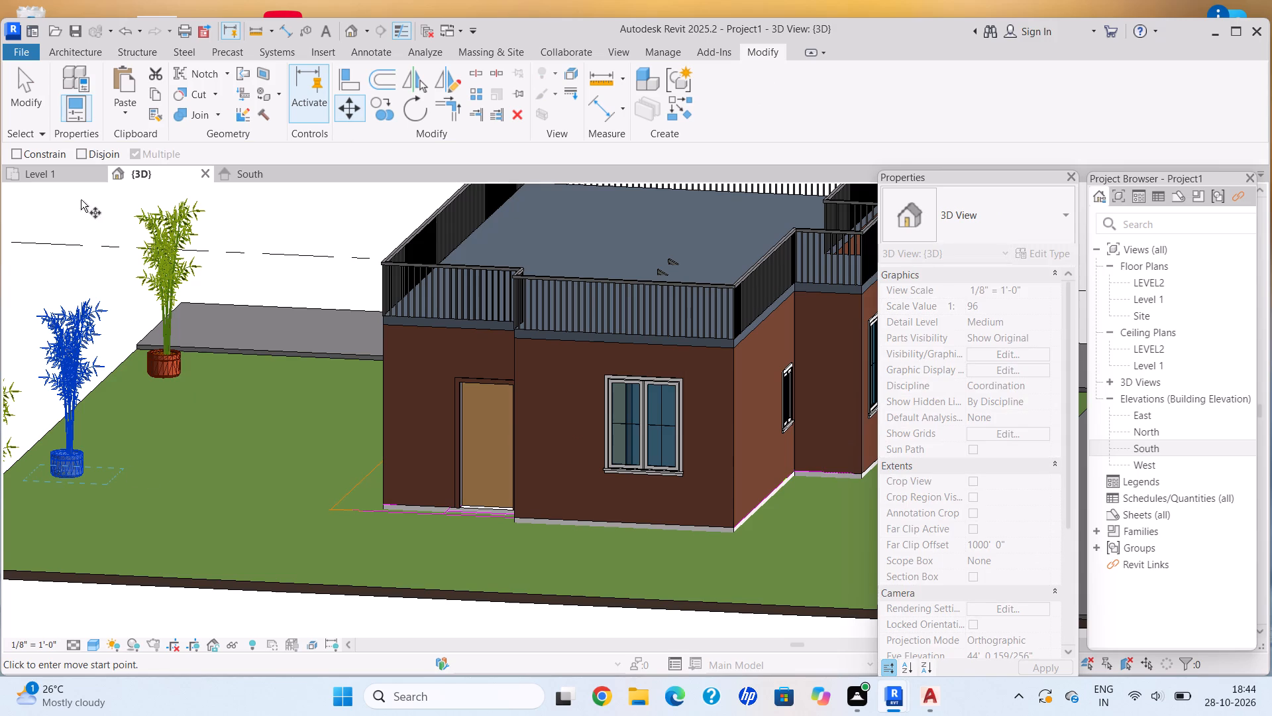
click(69, 469)
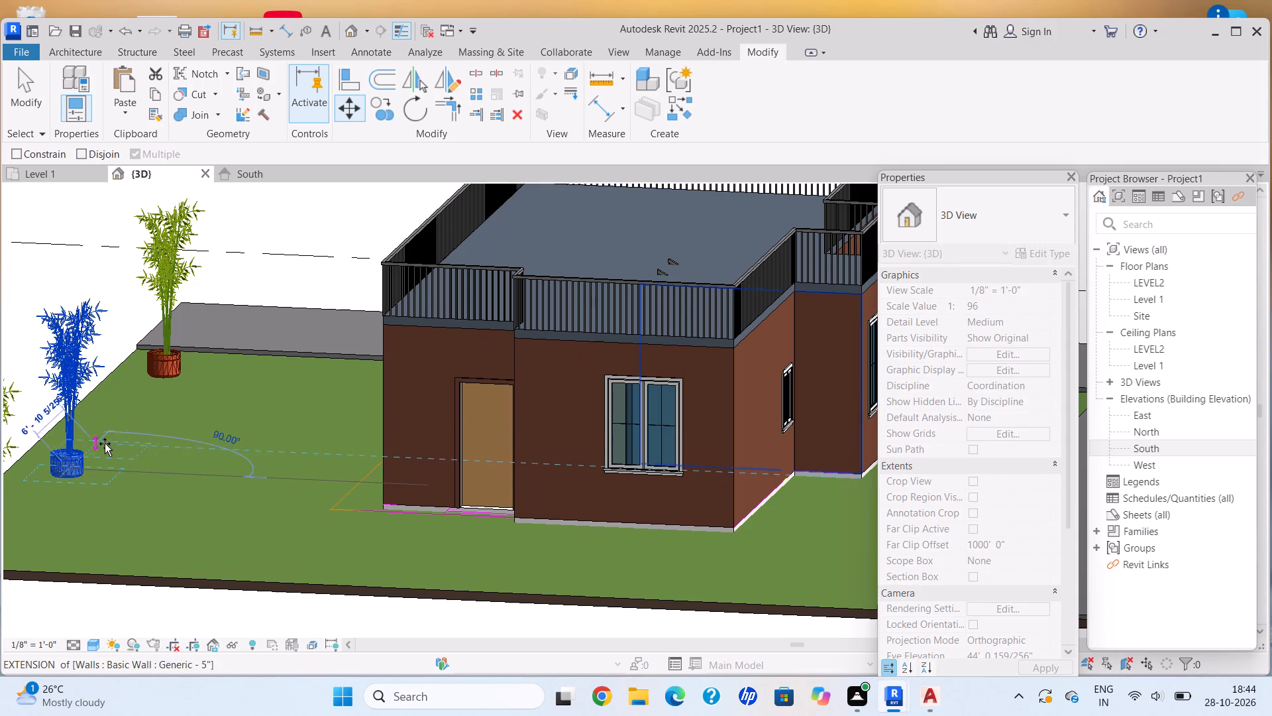
click(105, 444)
key(Escape)
Load the 2012 Porsche 911 Carrera S car family from the cars folder as a component.
scroll(183, 455, down, 7)
shift+middle_drag(189, 438, 221, 427)
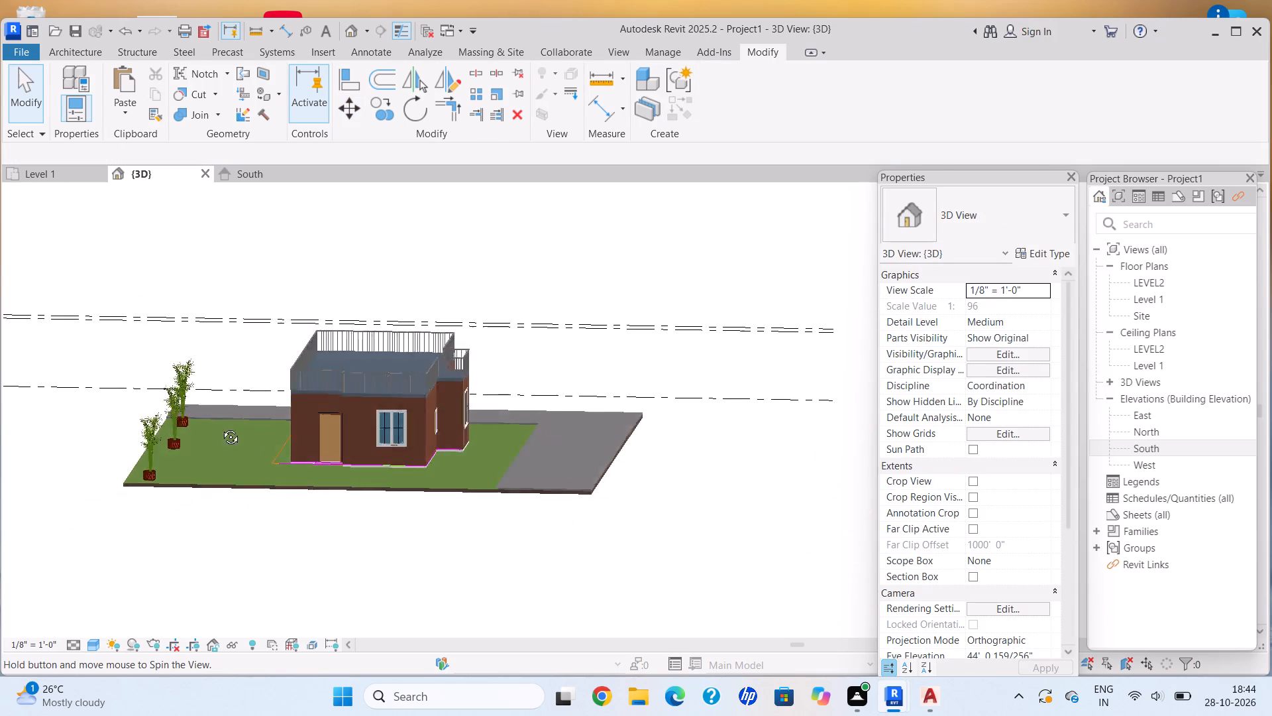
shift+middle_drag(221, 427, 290, 471)
scroll(303, 465, down, 4)
middle_drag(286, 461, 180, 438)
shift+middle_drag(293, 431, 219, 436)
scroll(284, 438, up, 5)
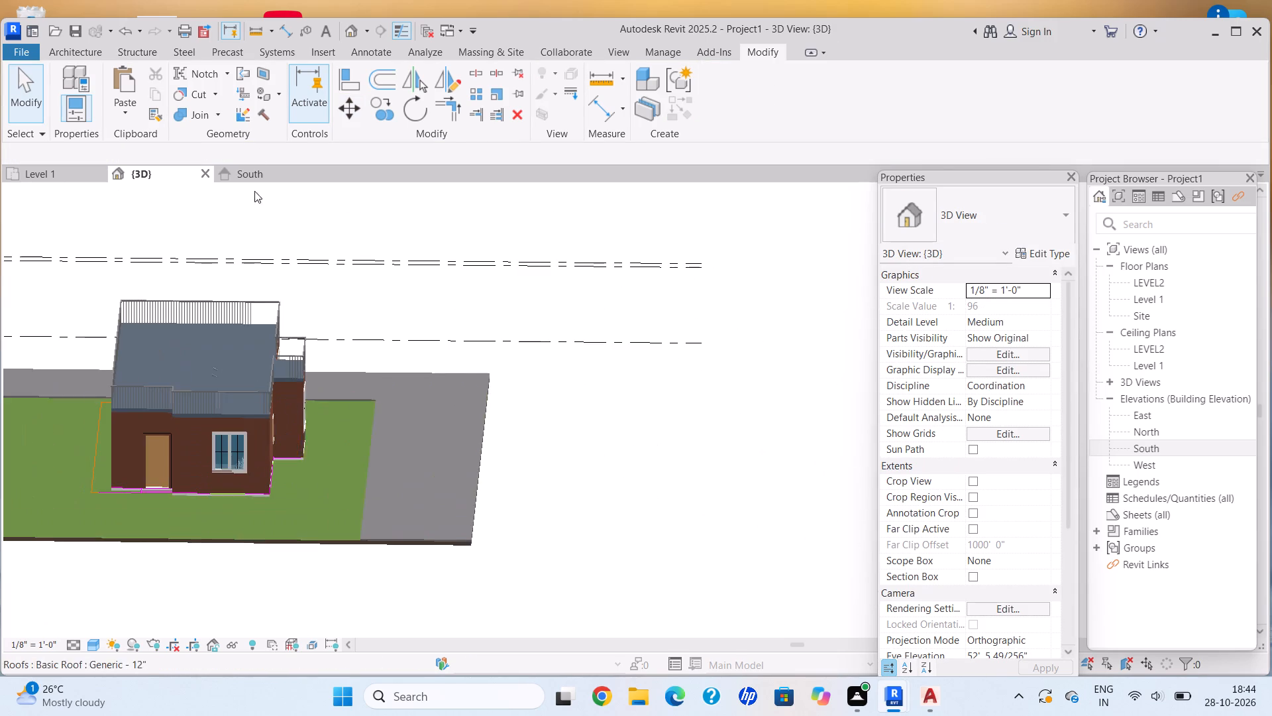
click(74, 52)
click(187, 116)
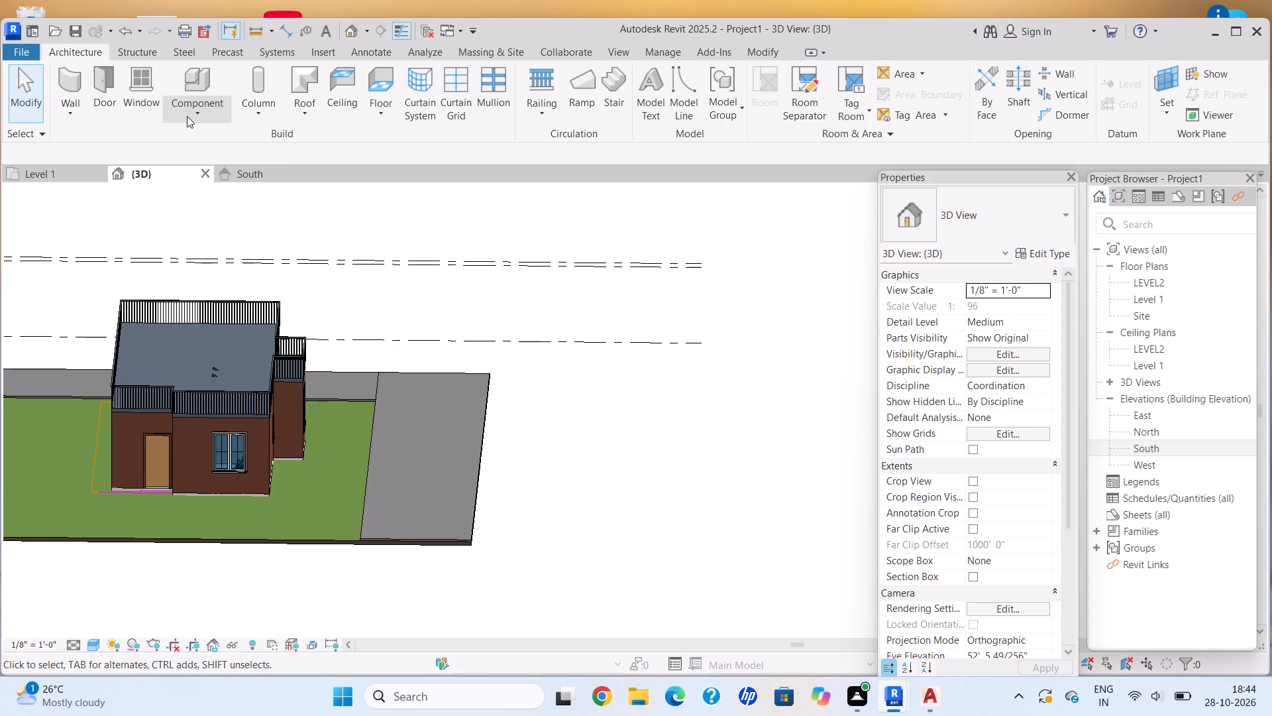
click(234, 140)
click(719, 106)
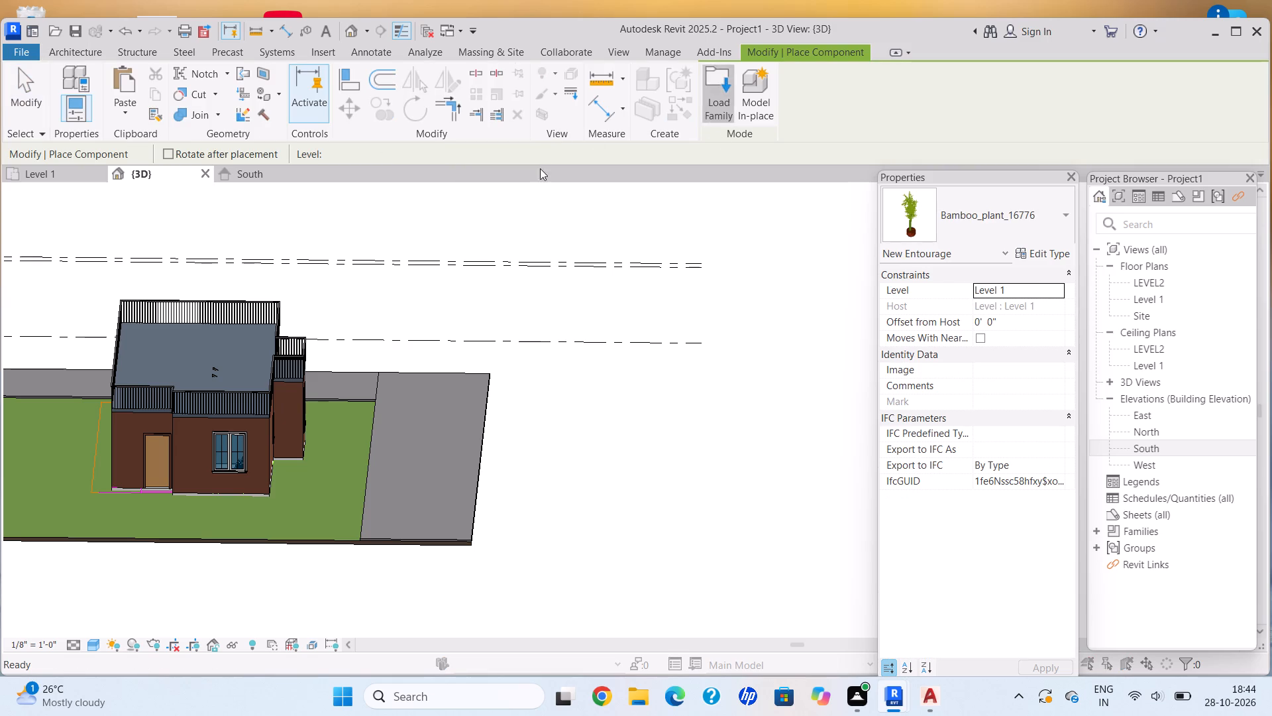
click(388, 265)
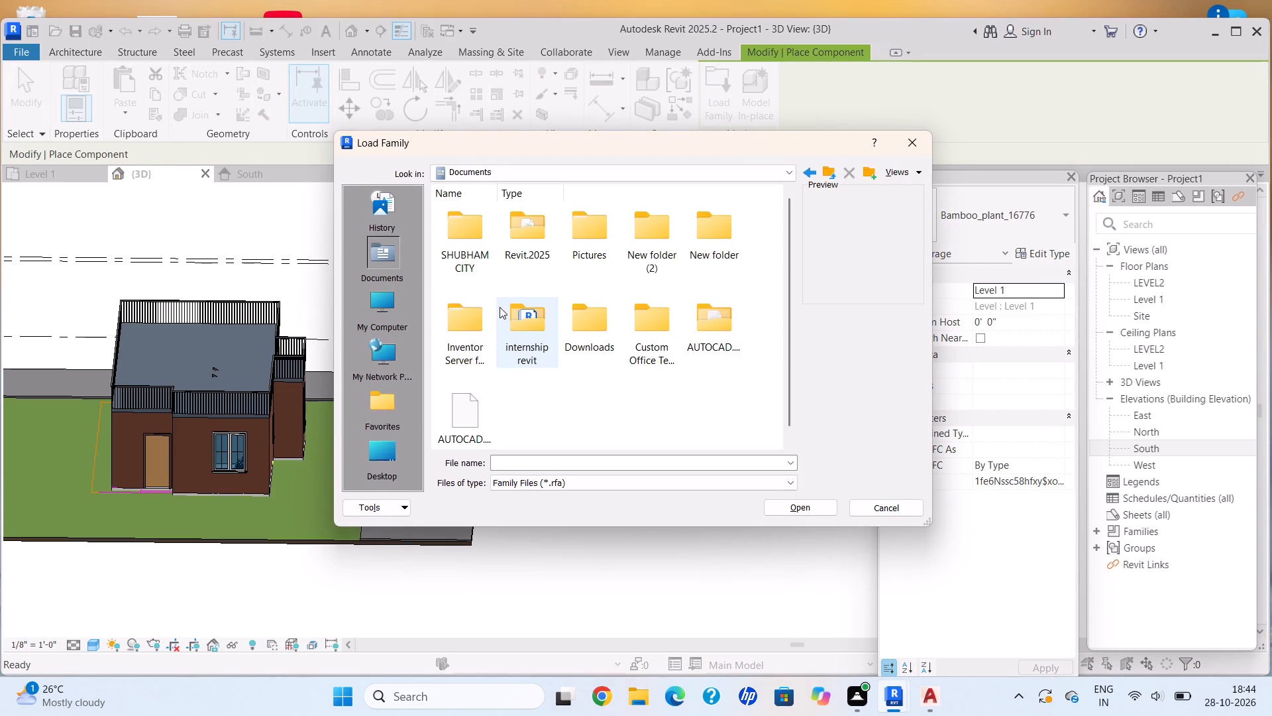
double_click(466, 253)
scroll(678, 371, down, 8)
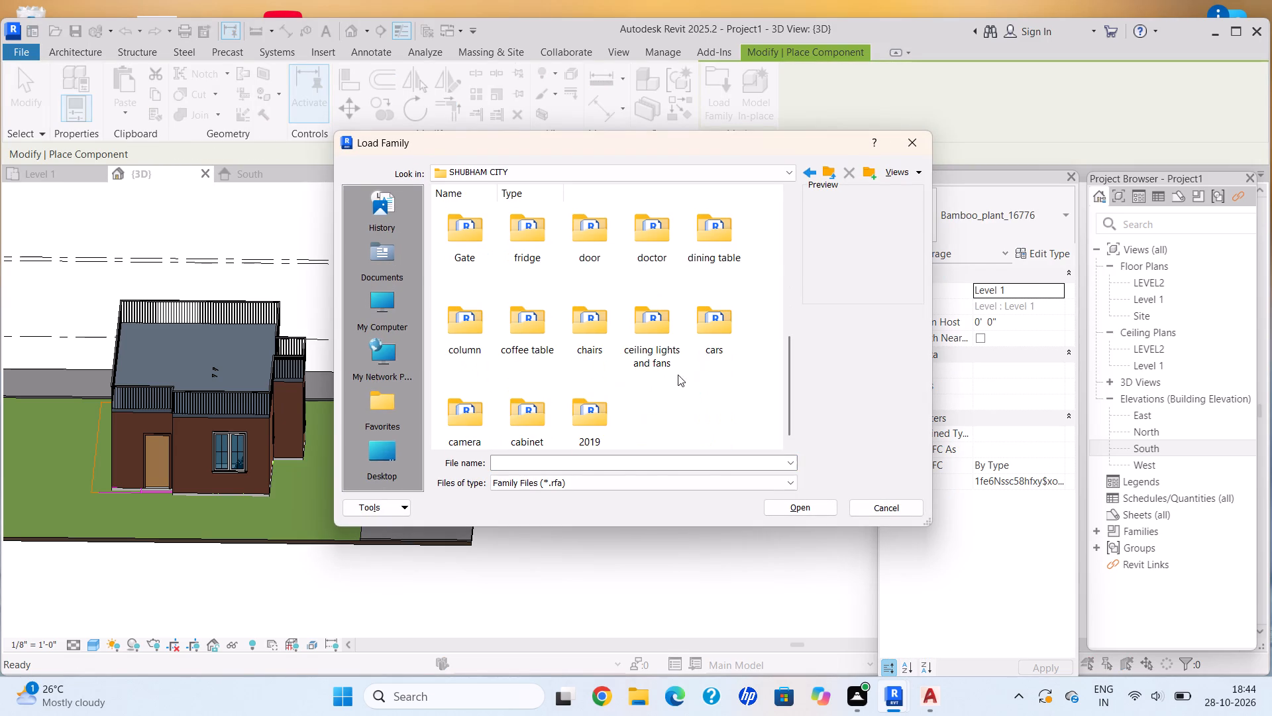
double_click(712, 330)
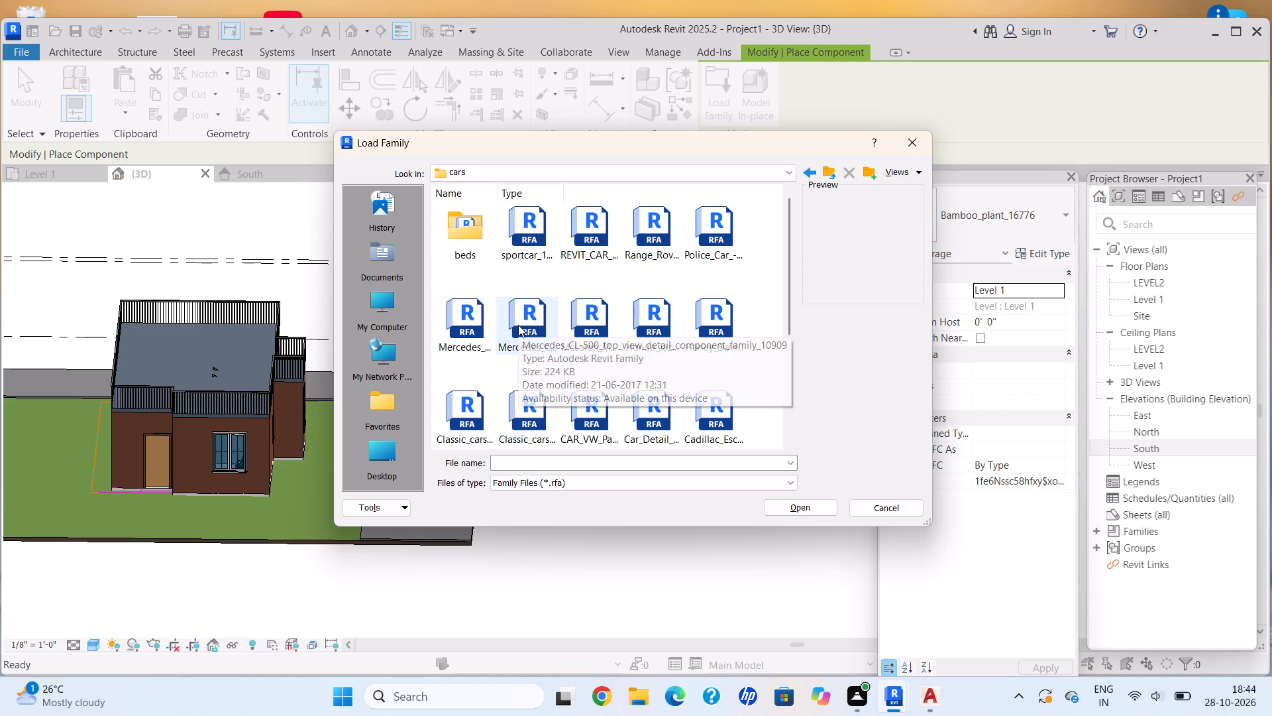
scroll(617, 385, down, 5)
click(569, 314)
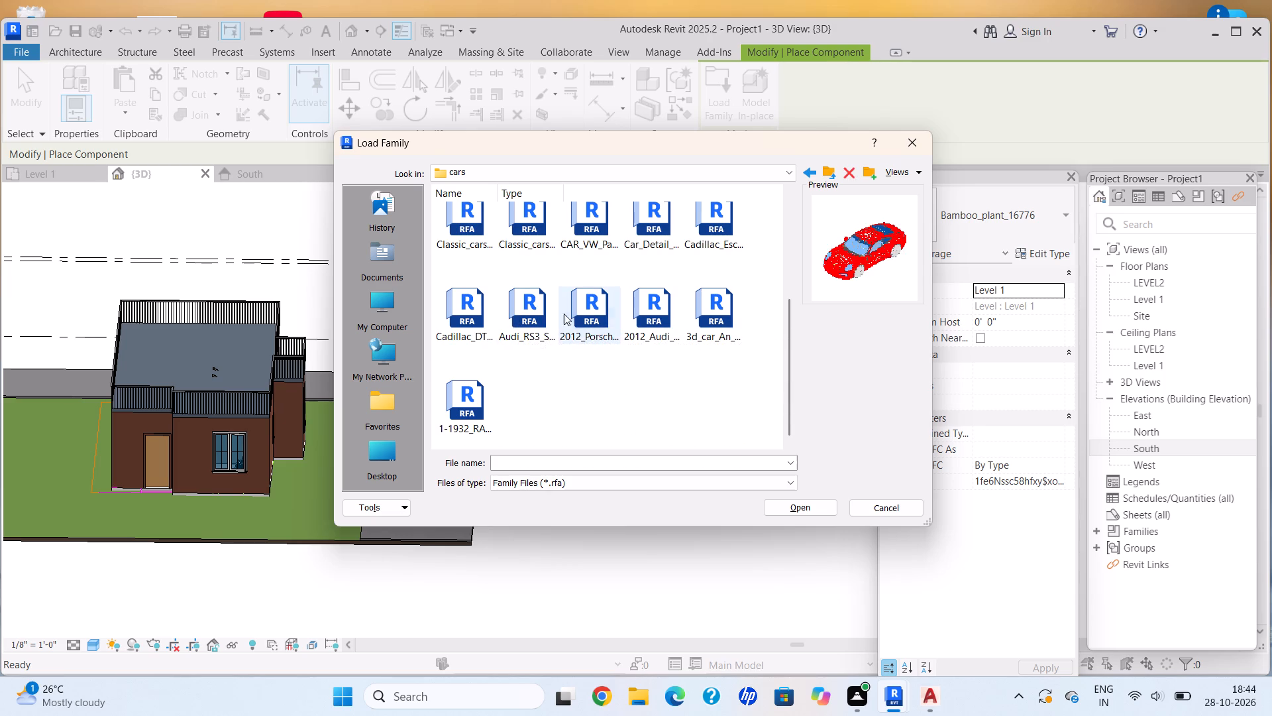
click(534, 314)
click(596, 321)
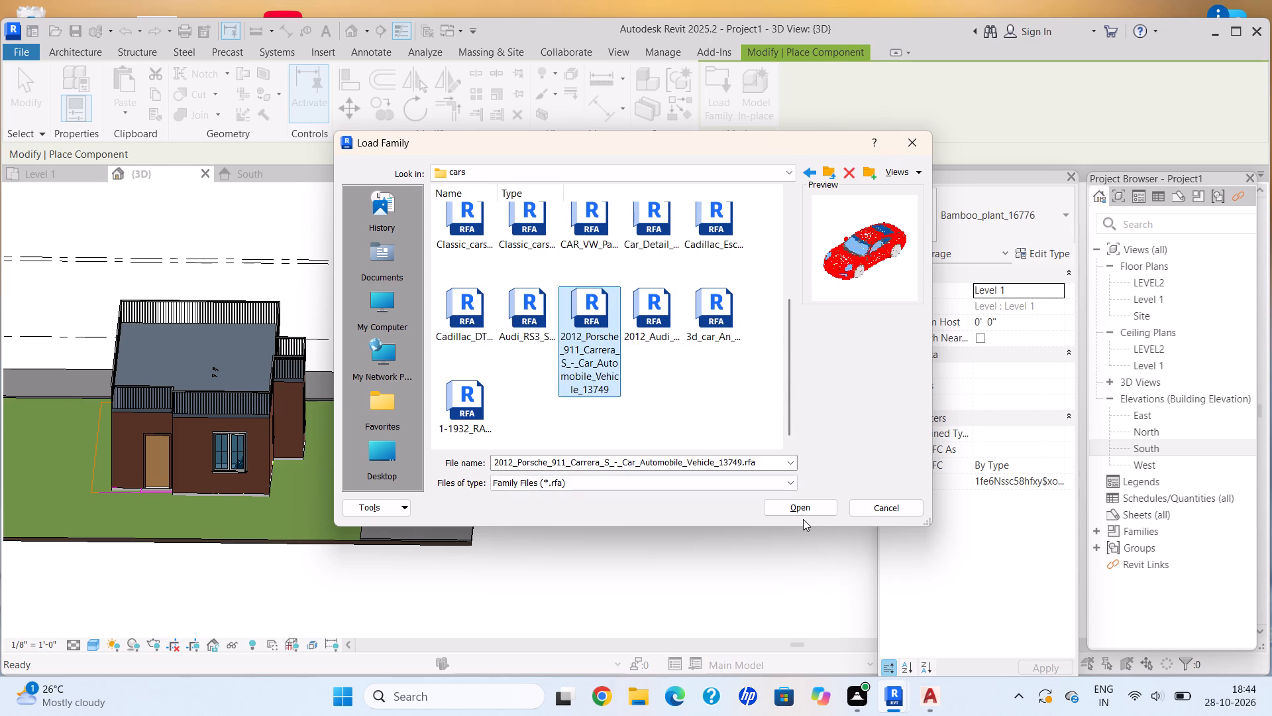
click(803, 519)
click(806, 512)
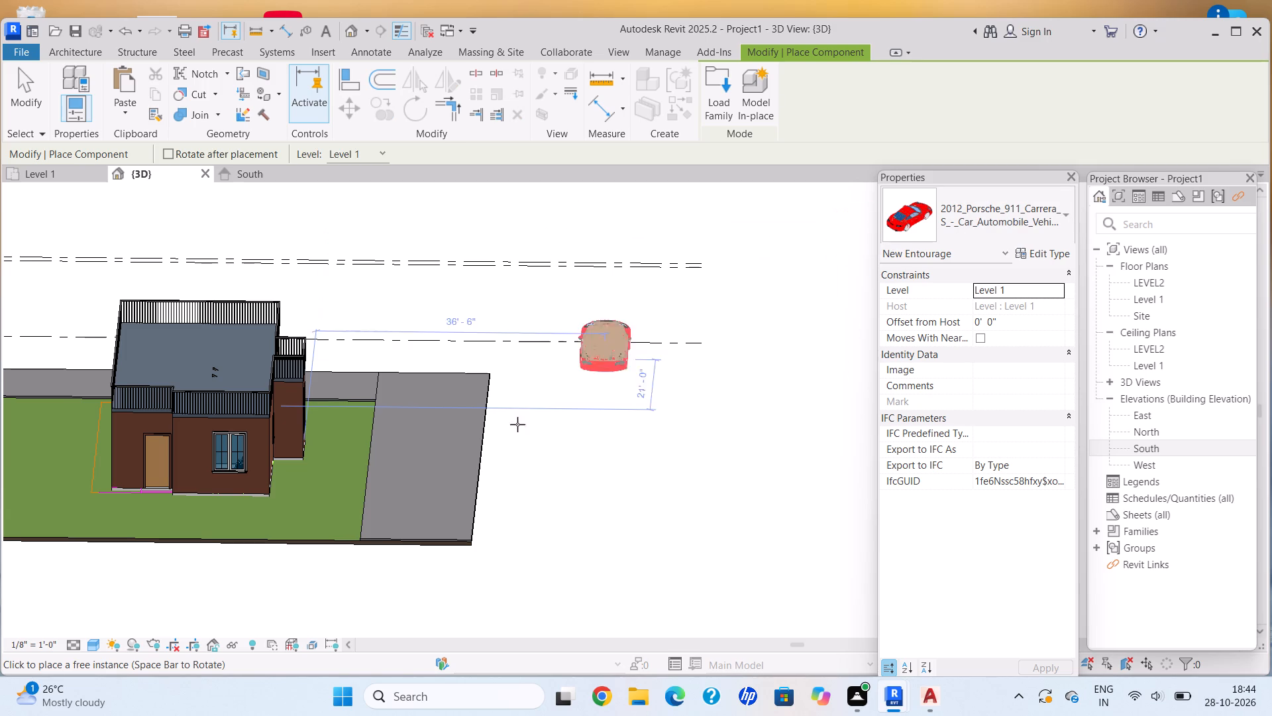
Rotate the Porsche and place it on the grey paved driveway beside the house.
key(space)
key(space)
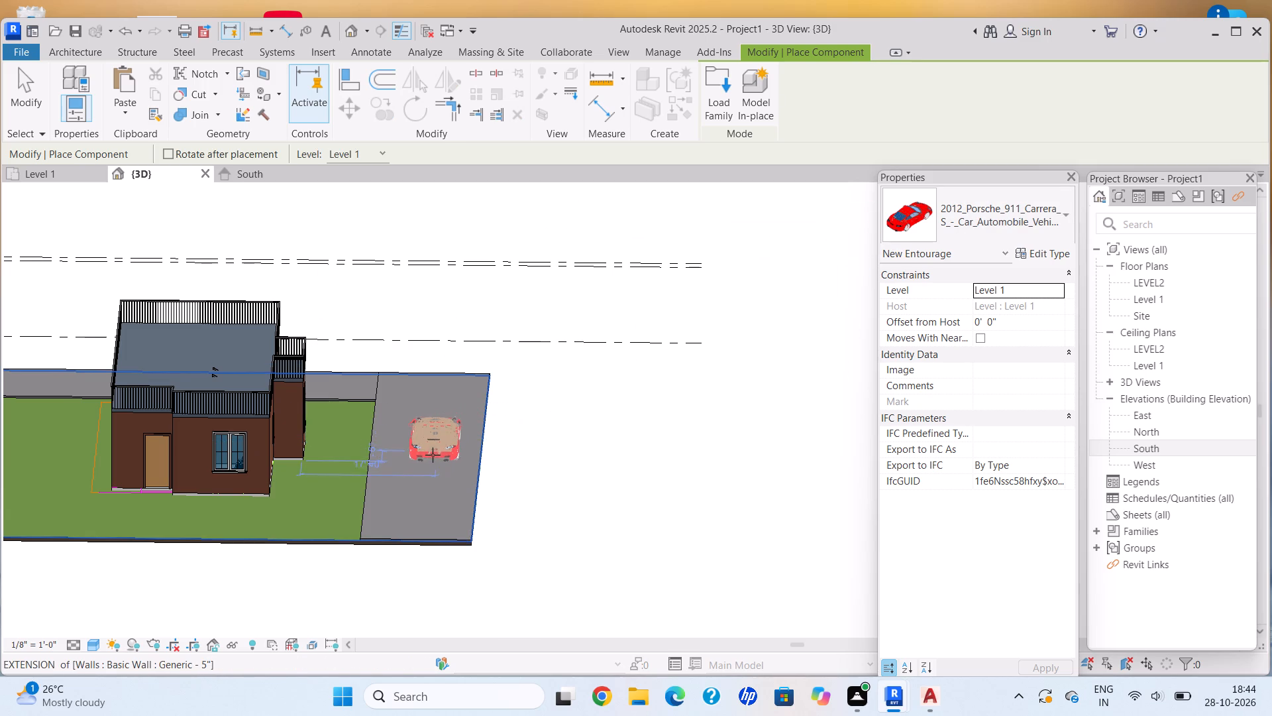
scroll(433, 455, up, 3)
click(424, 462)
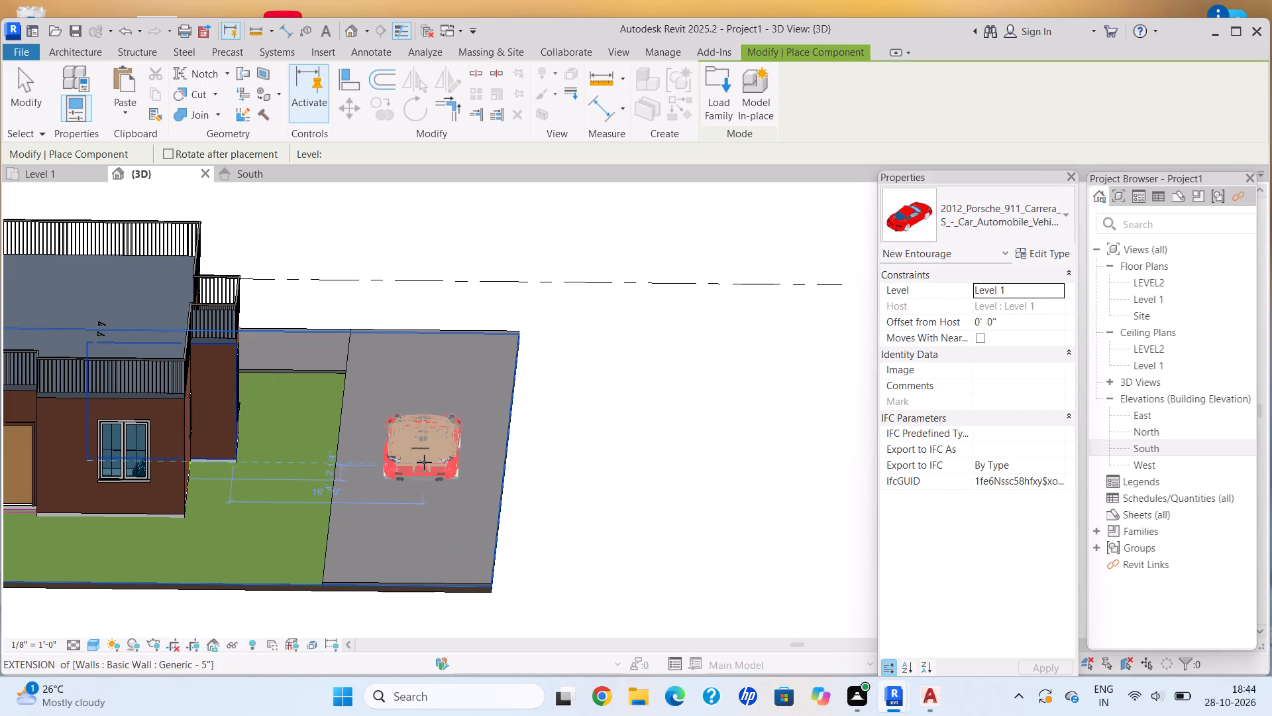
key(Escape)
key(Escape)
Paint the roof's top surface and its edge face above the front window with the Clad - White material.
scroll(357, 467, down, 12)
middle_drag(294, 453, 433, 455)
scroll(381, 459, up, 2)
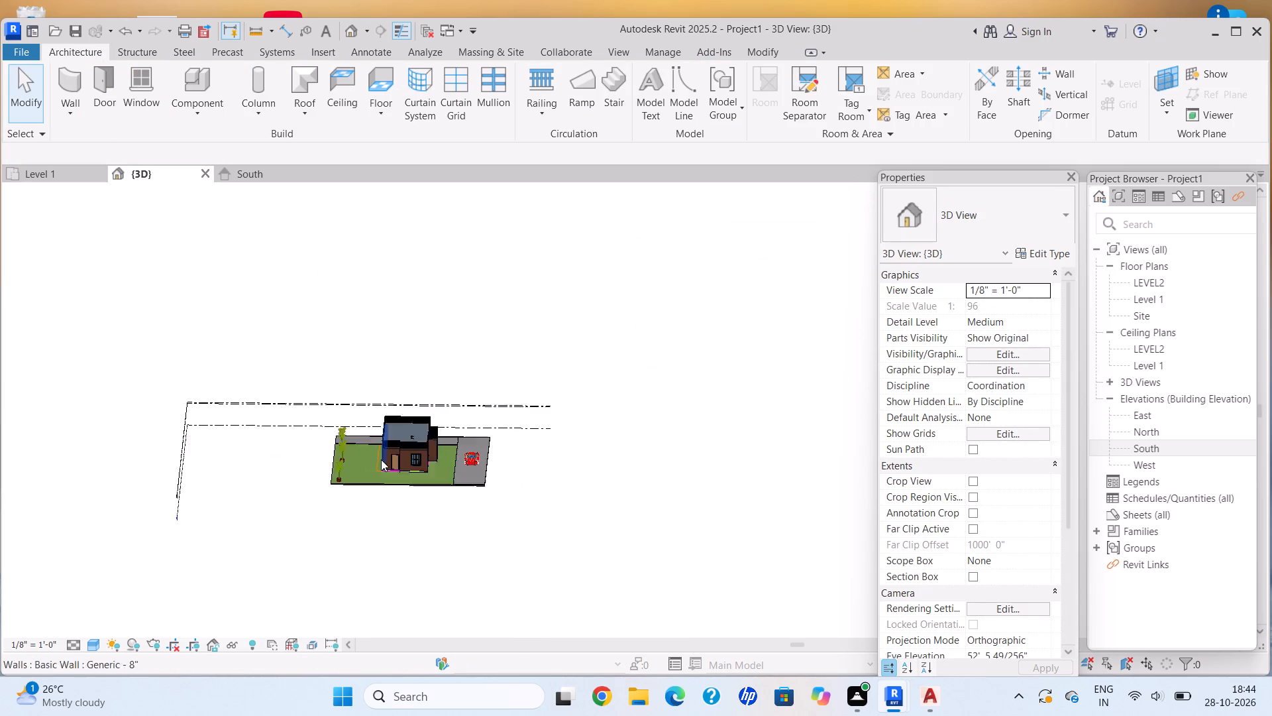
scroll(381, 459, up, 7)
key(Escape)
scroll(474, 487, up, 7)
scroll(573, 341, up, 4)
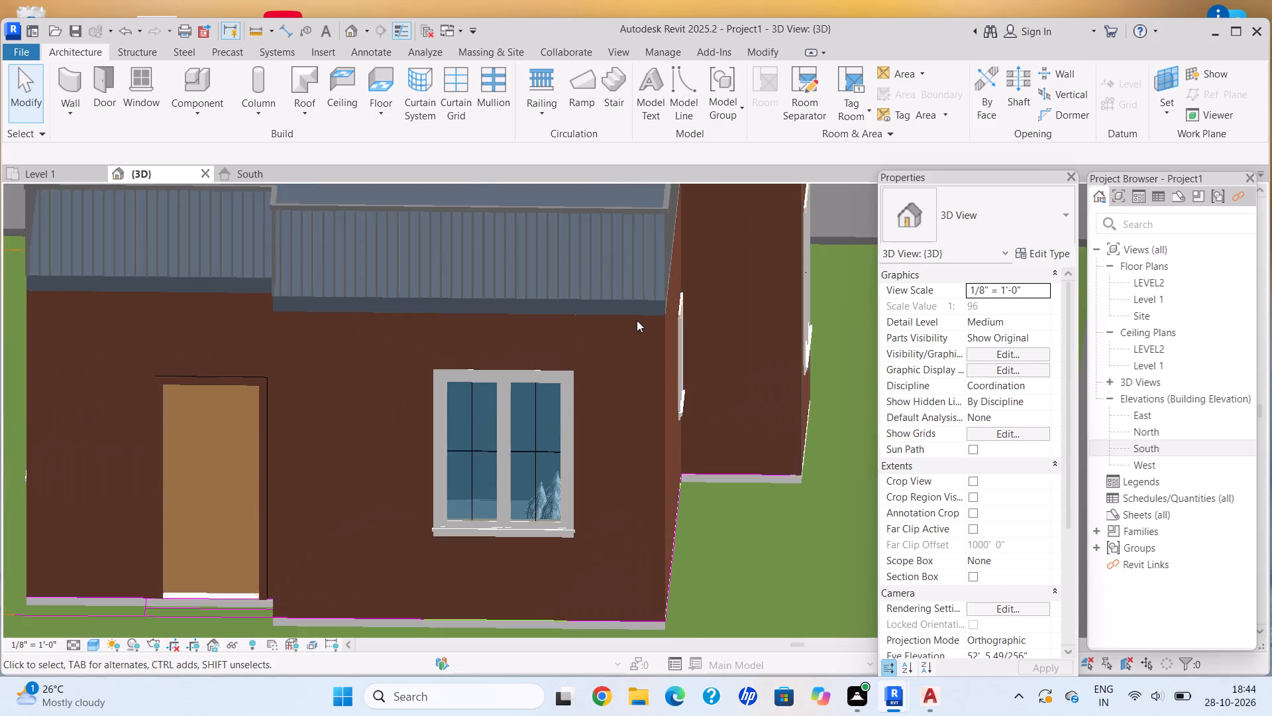
click(655, 297)
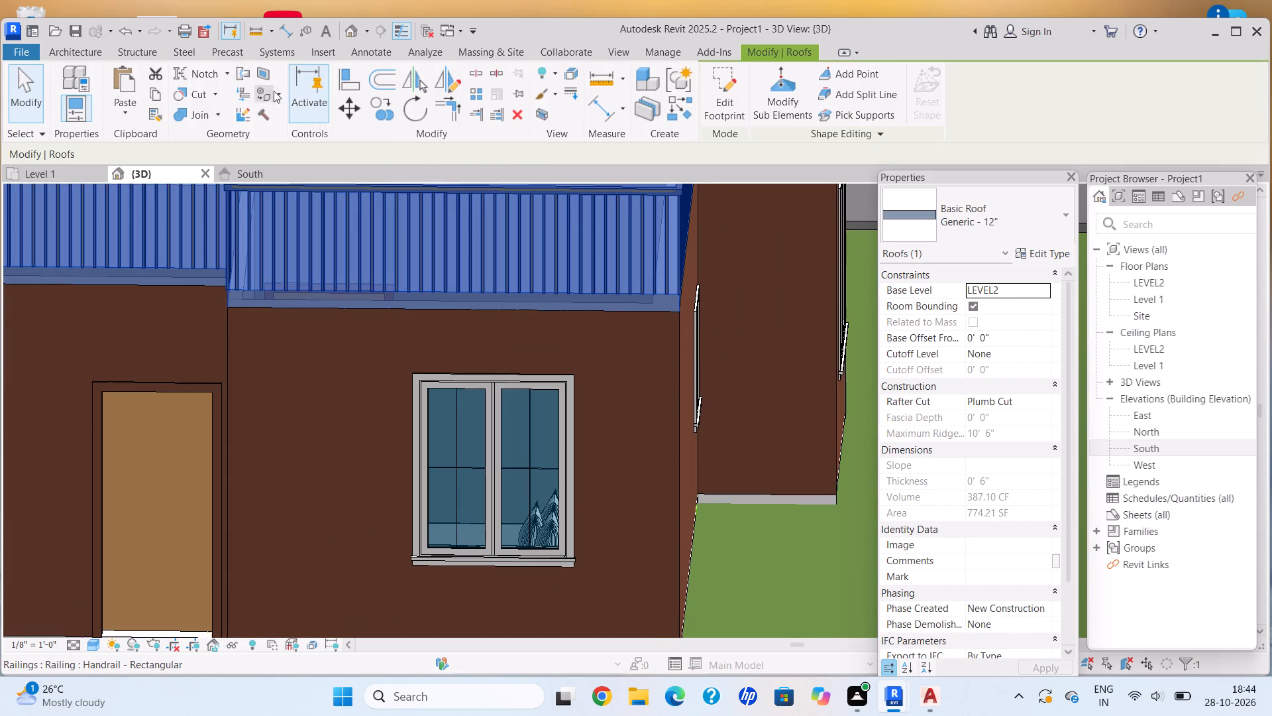
click(275, 89)
click(305, 121)
scroll(121, 261, up, 1)
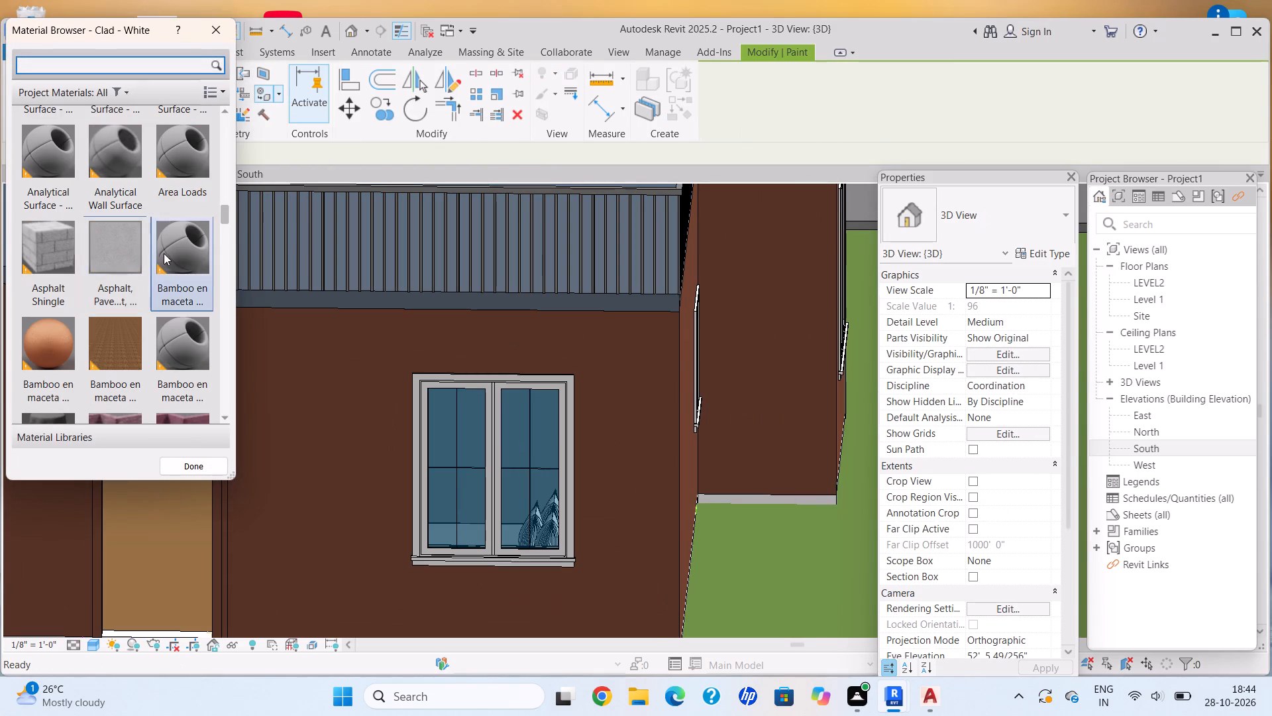
scroll(103, 251, down, 4)
scroll(132, 250, up, 3)
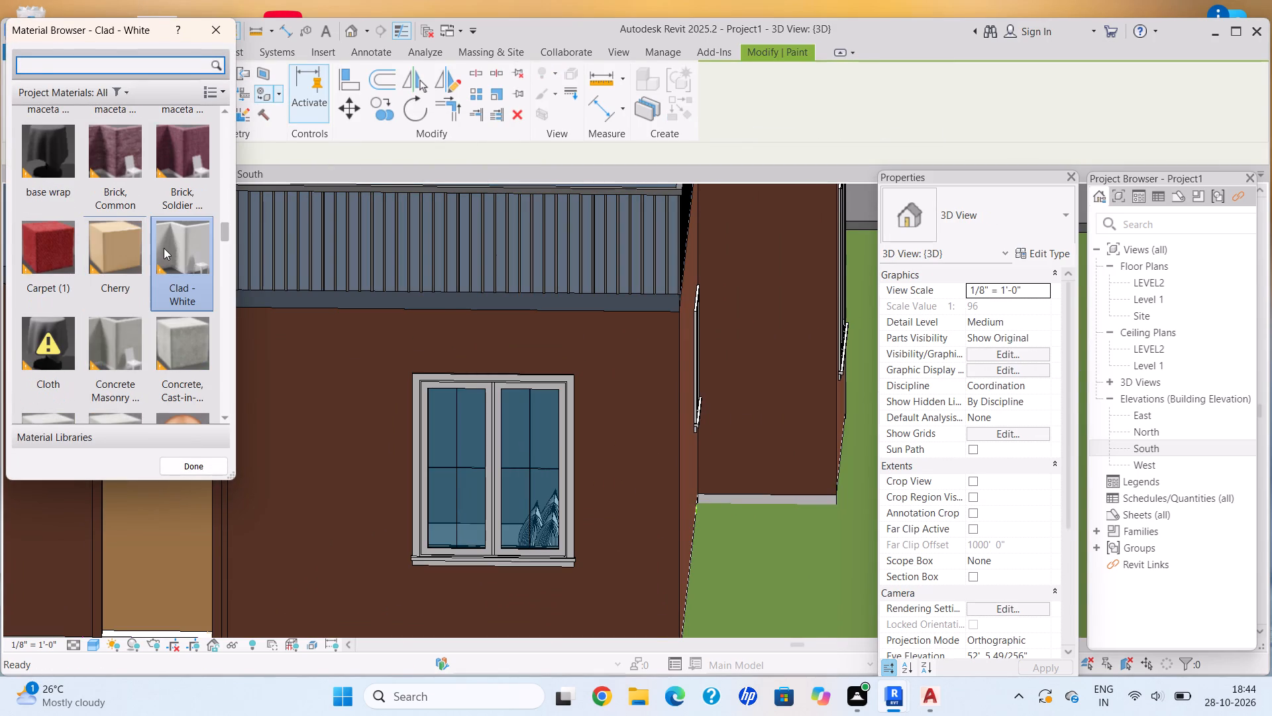
click(164, 248)
scroll(446, 293, up, 6)
click(458, 298)
click(476, 278)
Paint the roof's edge faces above the rear section and the projecting bay on the car side with Clad - White.
scroll(484, 334, down, 11)
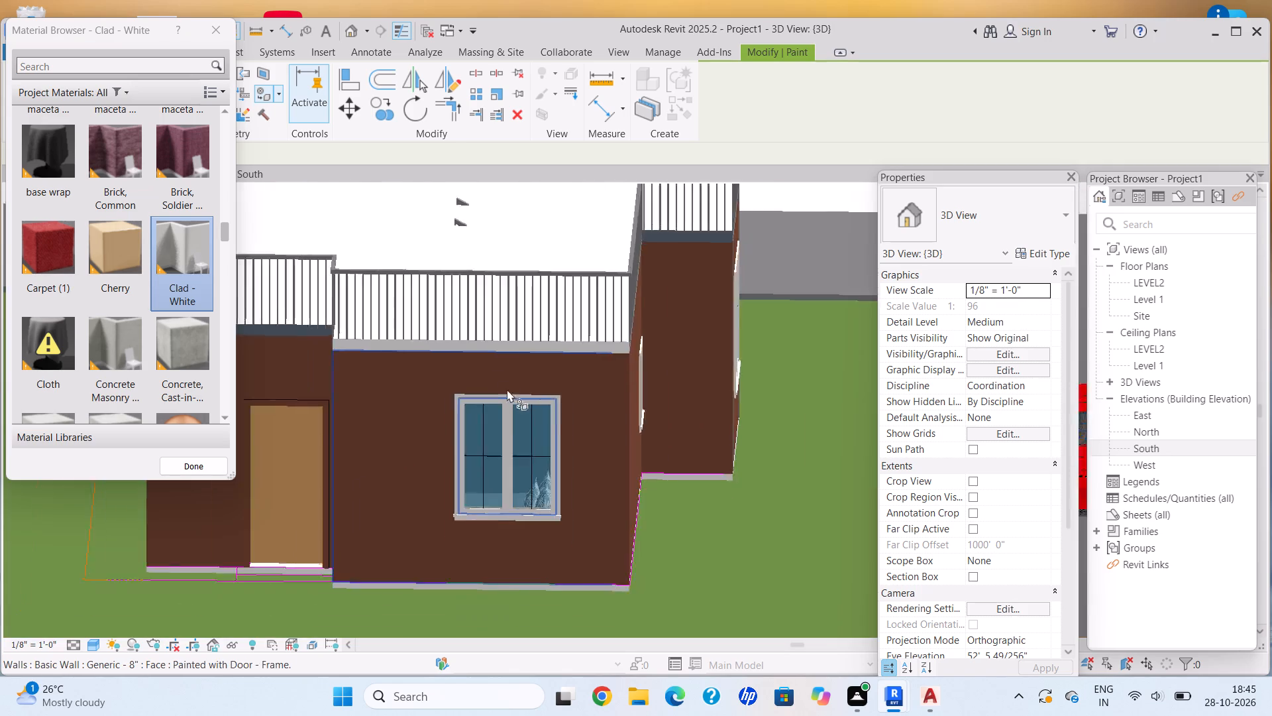
scroll(507, 389, down, 2)
middle_drag(505, 367, 348, 340)
scroll(449, 253, up, 2)
middle_drag(441, 242, 708, 429)
scroll(490, 455, up, 3)
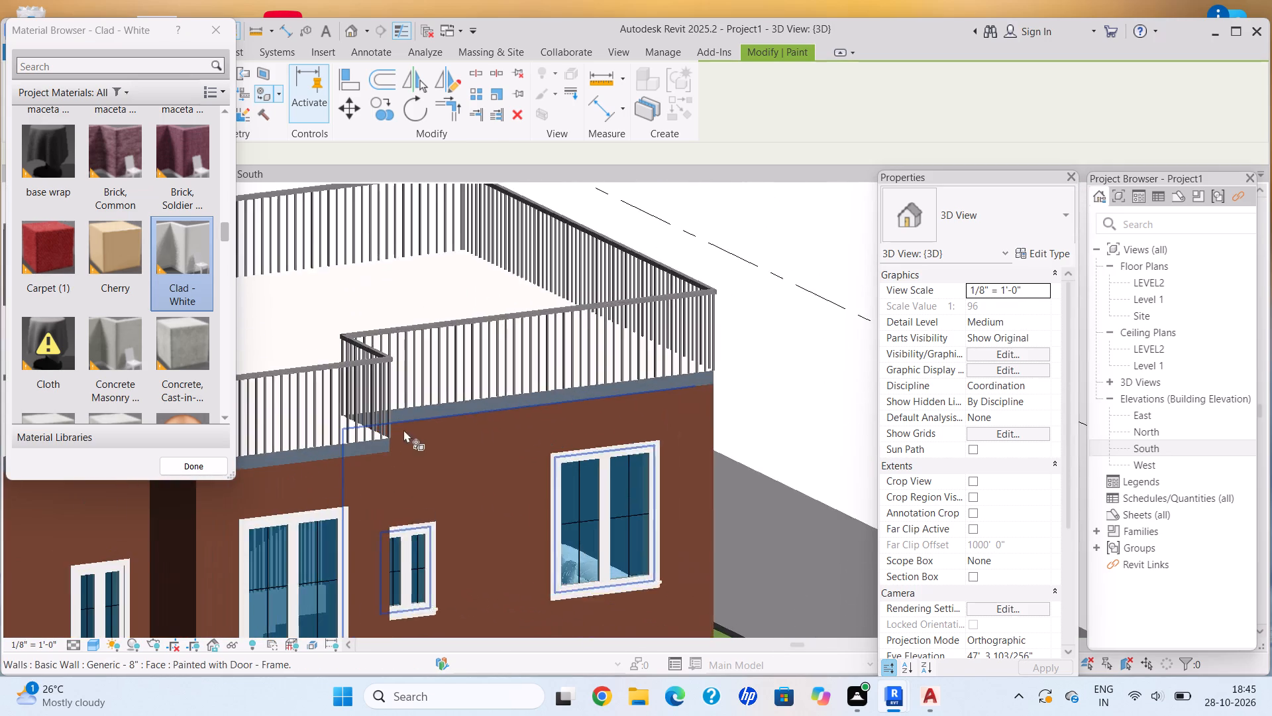
scroll(403, 430, up, 5)
click(341, 440)
scroll(464, 411, up, 6)
click(498, 341)
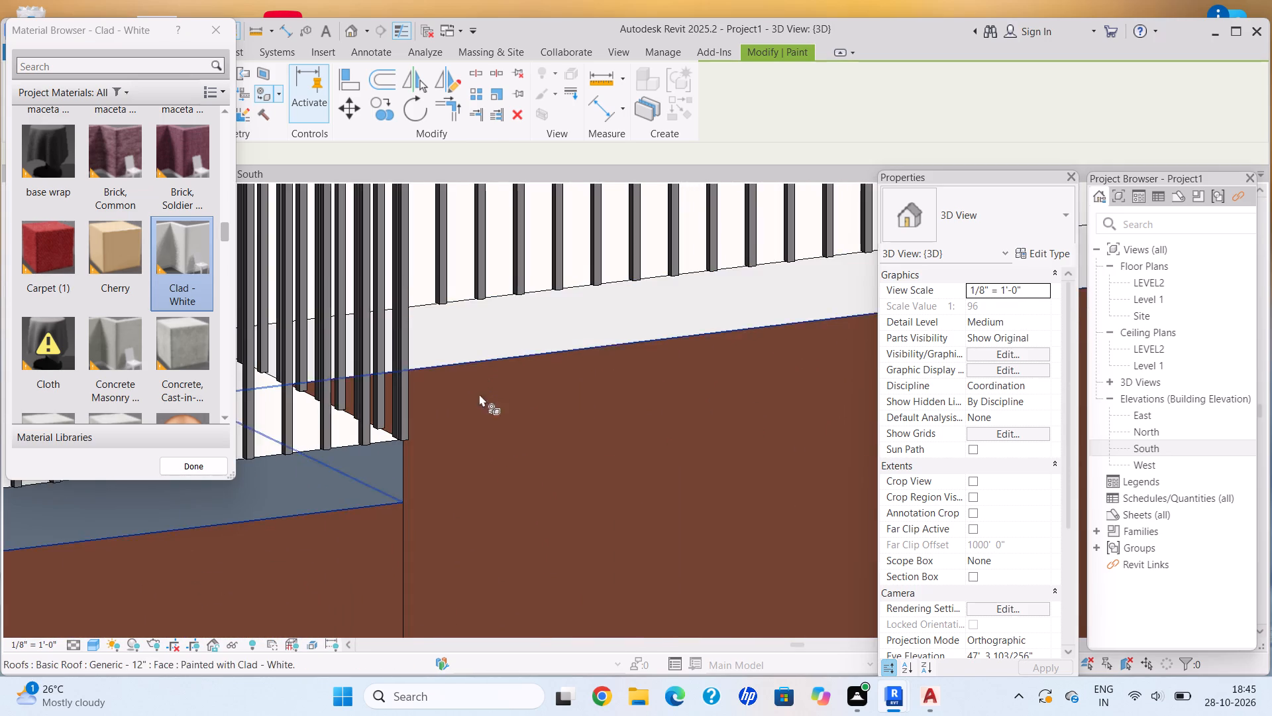
scroll(383, 451, down, 5)
click(316, 455)
double_click(315, 469)
scroll(315, 469, down, 4)
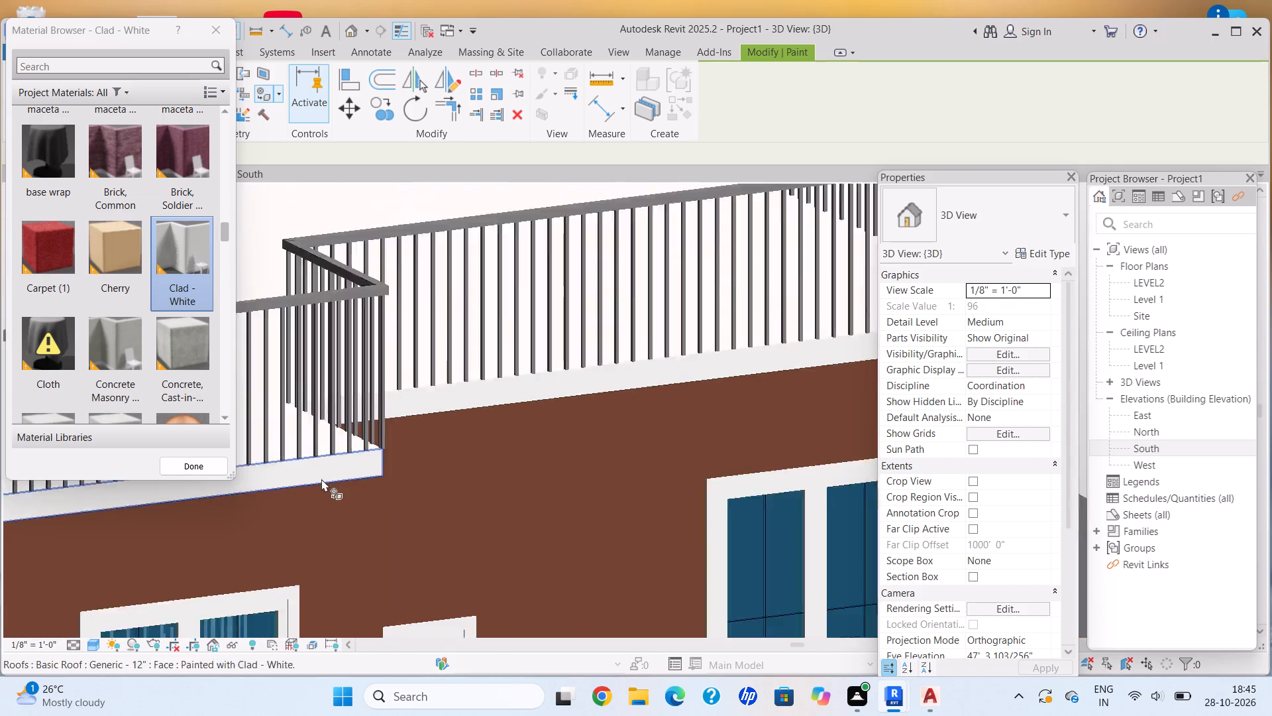
scroll(321, 479, down, 3)
Paint the roof edge above the car-side wall's front section and the projecting bay's front and rear return edges with Clad - White.
shift+middle_drag(319, 477, 464, 450)
middle_drag(690, 508, 404, 451)
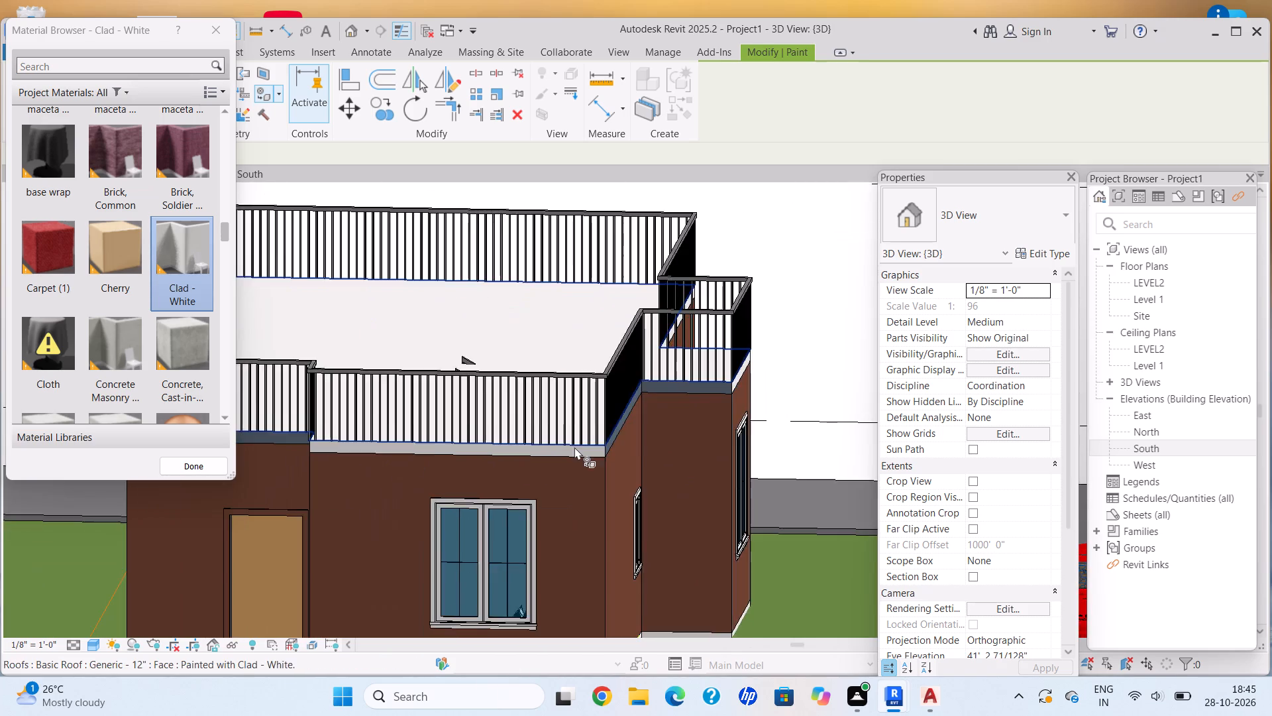
scroll(666, 422, up, 10)
click(710, 361)
scroll(372, 451, up, 5)
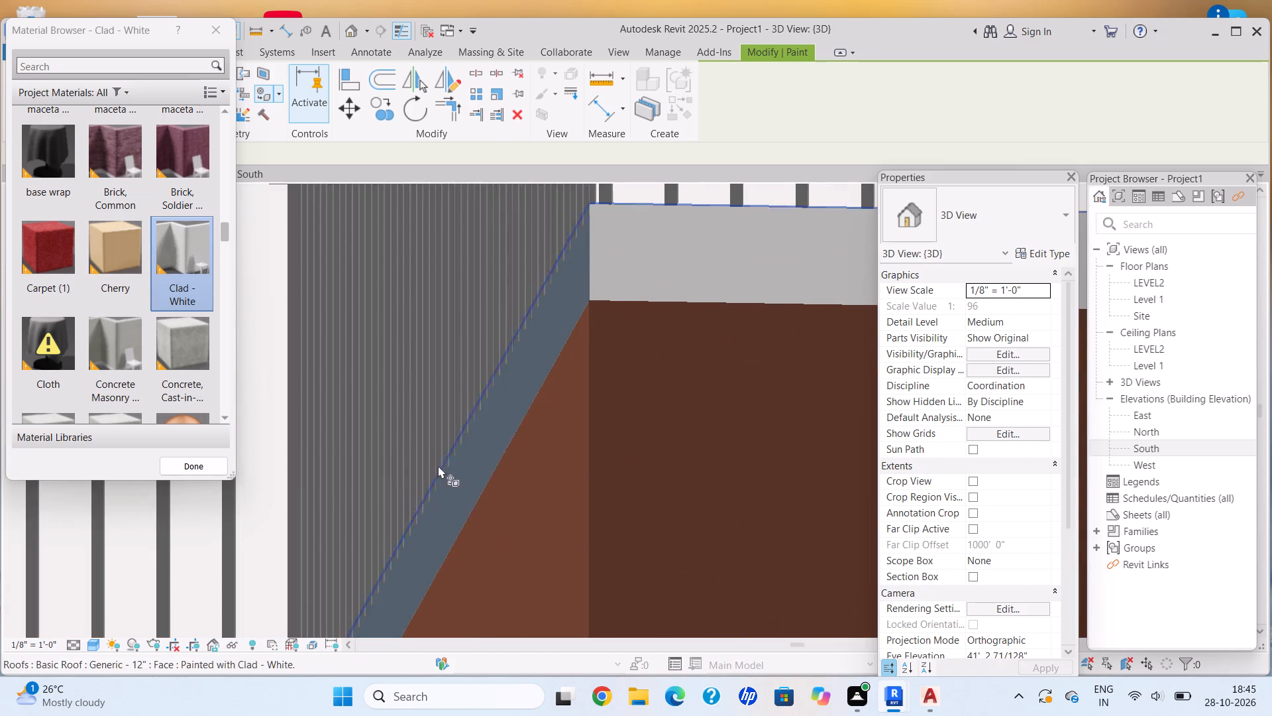
click(468, 469)
scroll(463, 478, down, 19)
shift+middle_drag(428, 415, 331, 425)
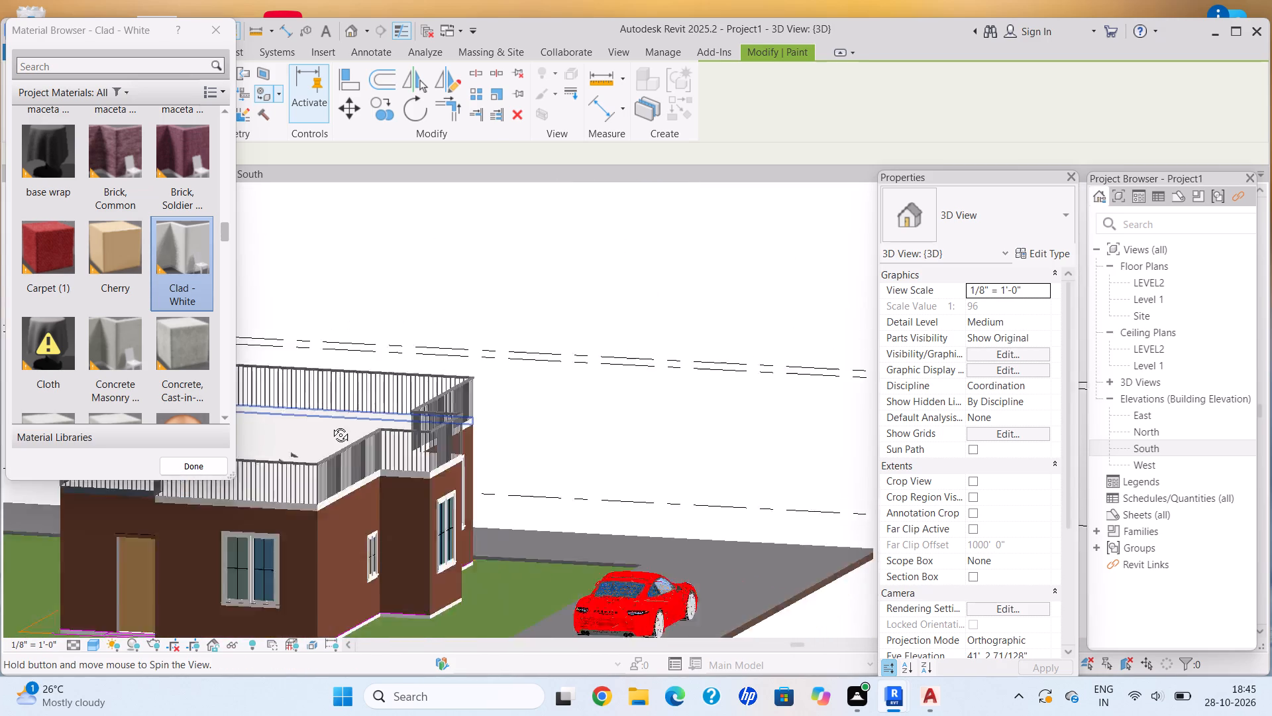
shift+middle_drag(331, 425, 154, 472)
middle_drag(244, 449, 823, 558)
scroll(436, 550, up, 13)
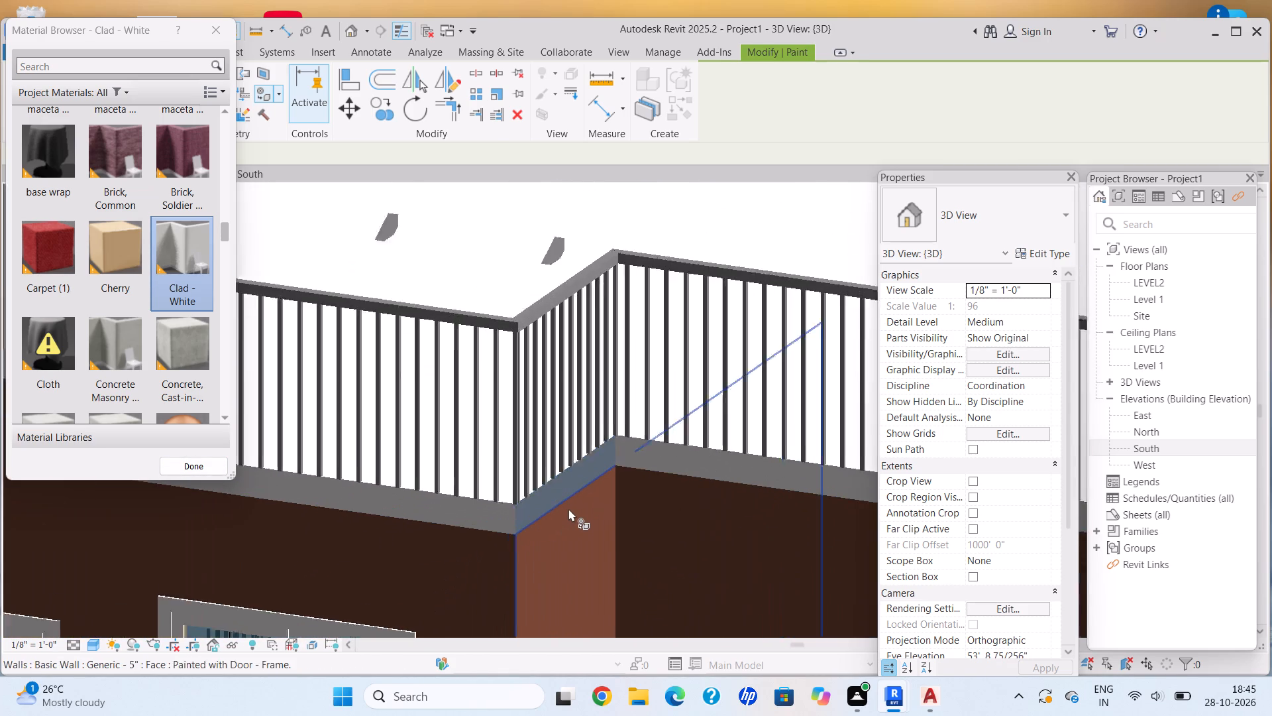
scroll(568, 508, up, 2)
click(550, 480)
scroll(548, 481, down, 17)
Paint the roof's rear edge face and the long edge face above the three-window side wall with Clad - White.
shift+middle_drag(602, 471, 525, 457)
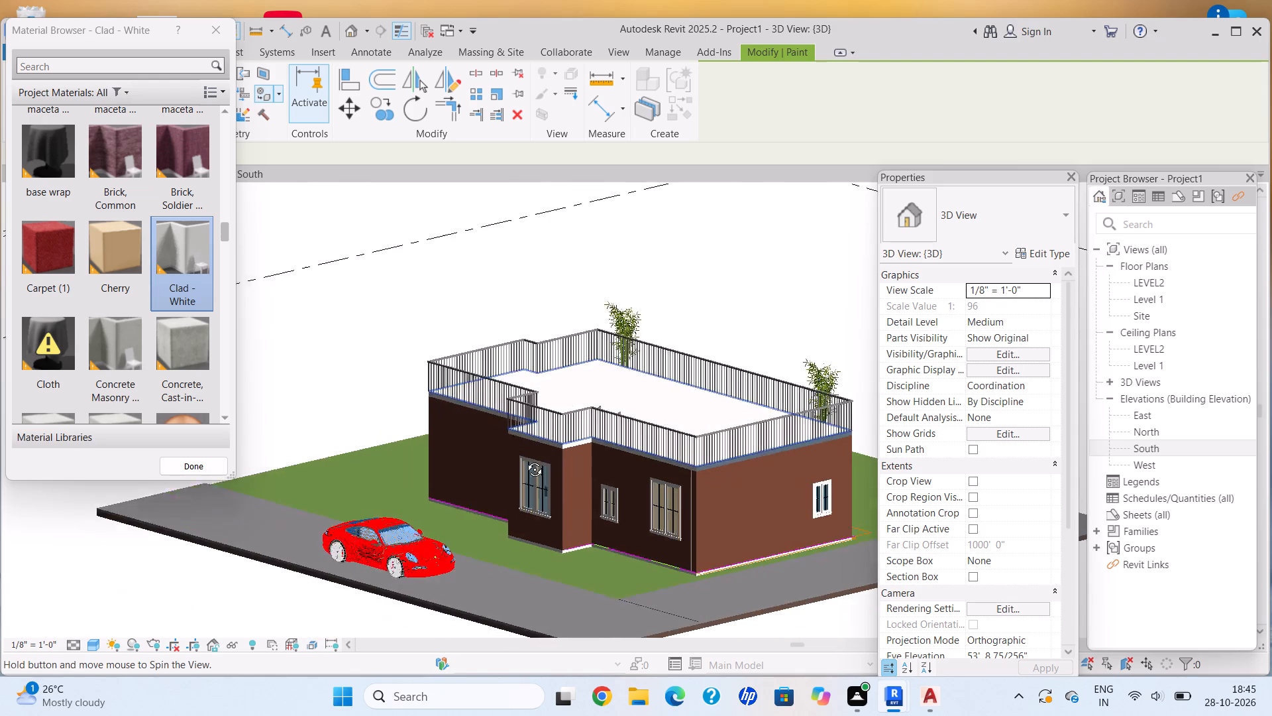
scroll(678, 471, up, 18)
click(707, 456)
scroll(671, 495, down, 14)
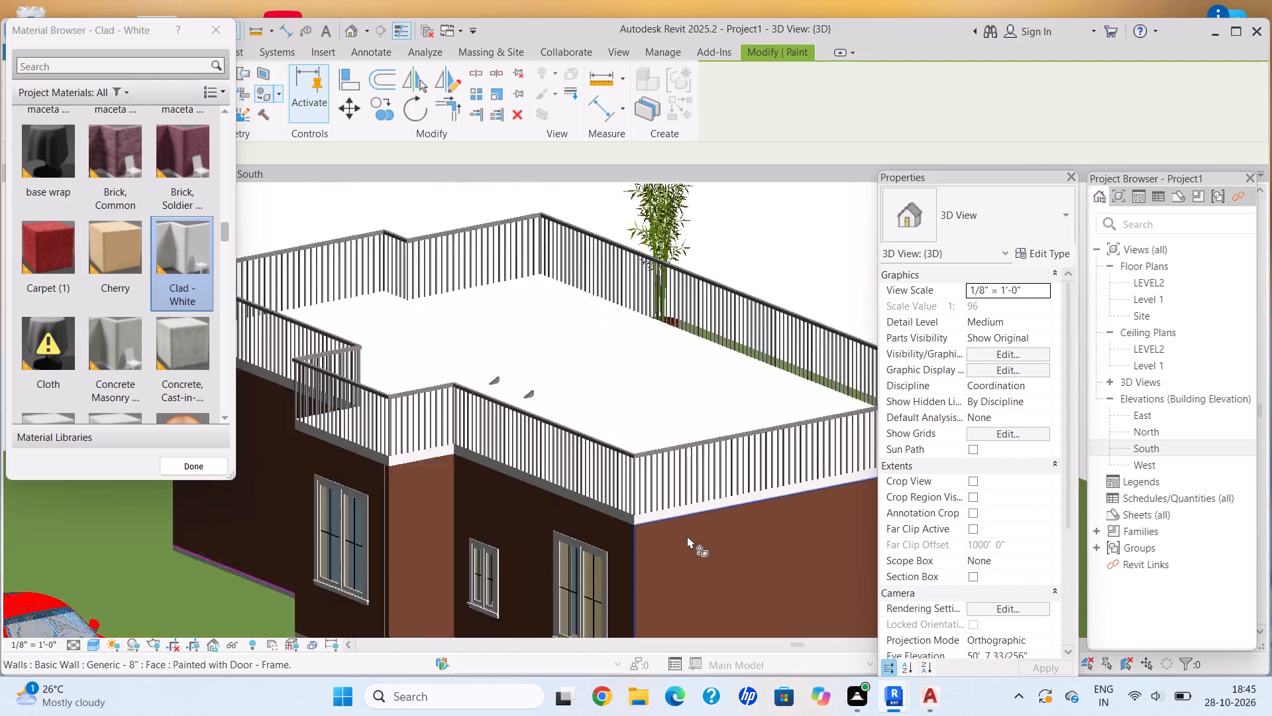
shift+middle_drag(682, 513, 498, 507)
middle_drag(661, 497, 388, 487)
scroll(418, 487, down, 3)
scroll(627, 501, up, 4)
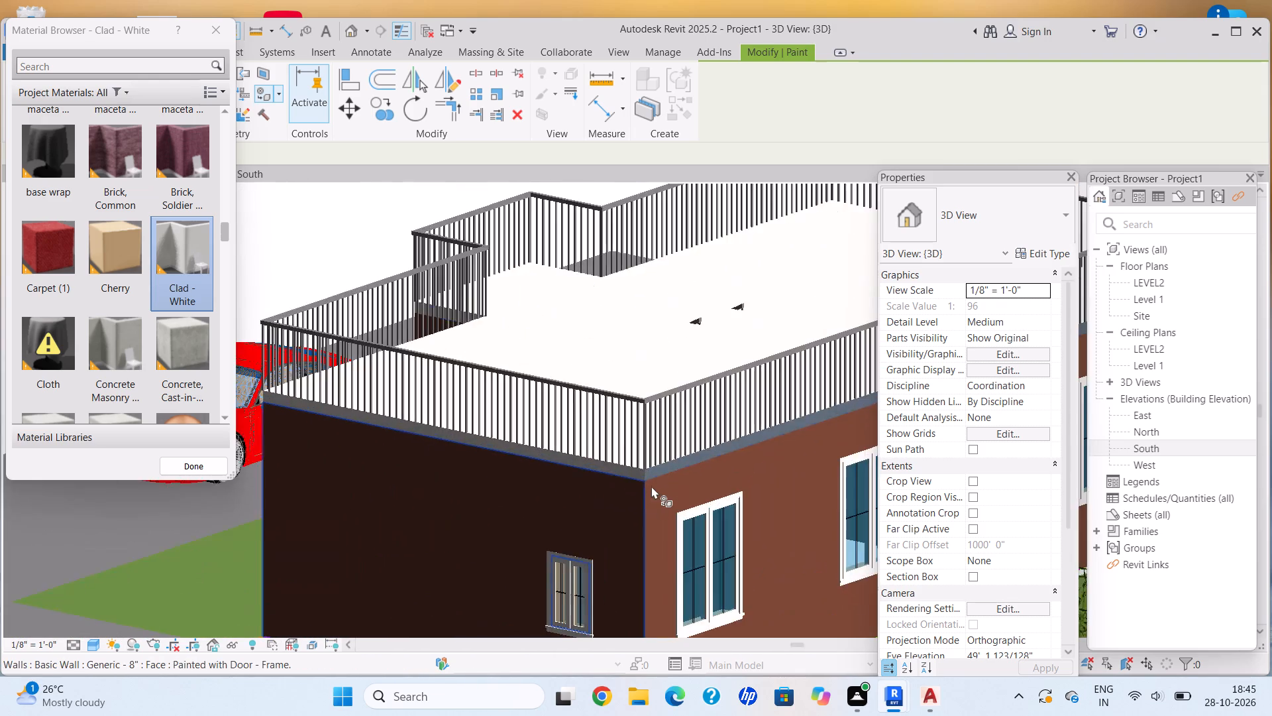
scroll(651, 486, up, 10)
click(666, 457)
scroll(666, 461, down, 12)
Paint the roof edge above the front door and the short return edge beside it with Clad - White.
scroll(658, 476, up, 1)
shift+middle_drag(641, 464, 459, 455)
shift+scroll(458, 456, down, 8)
middle_drag(585, 453, 423, 448)
shift+middle_drag(678, 461, 617, 471)
scroll(615, 494, up, 9)
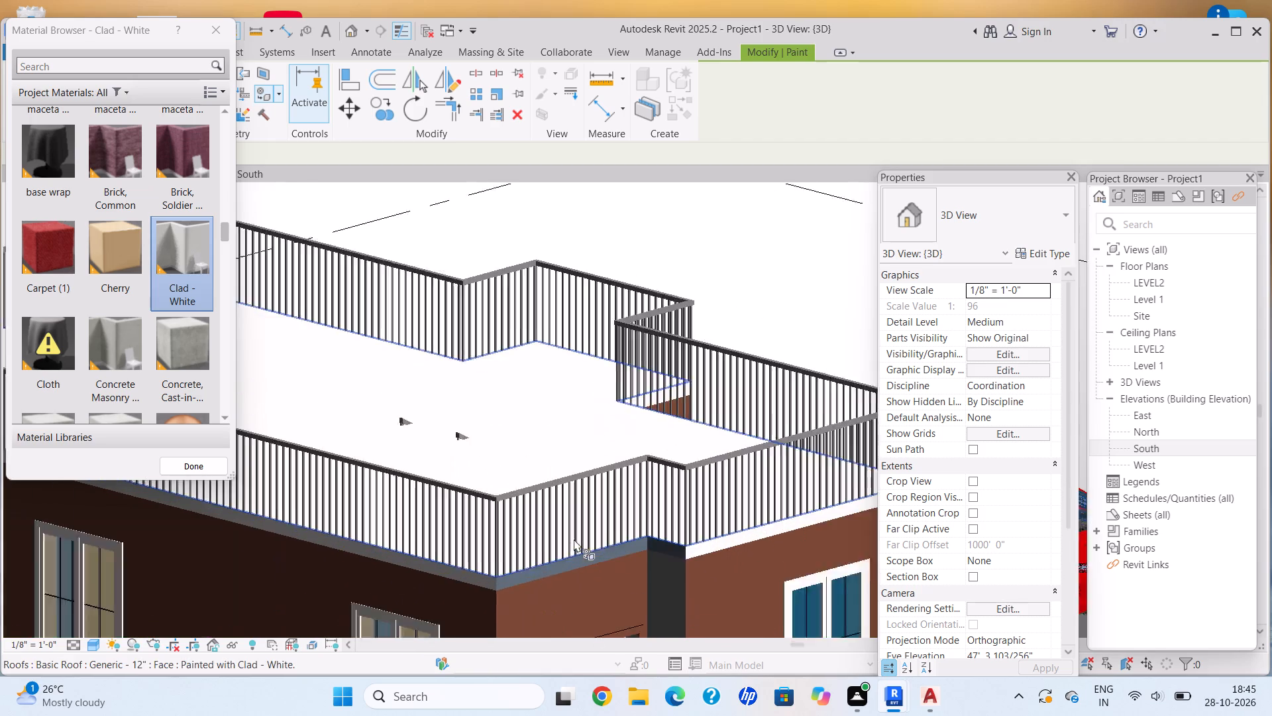
scroll(574, 539, up, 7)
click(588, 571)
middle_drag(694, 542, 498, 503)
scroll(694, 542, up, 11)
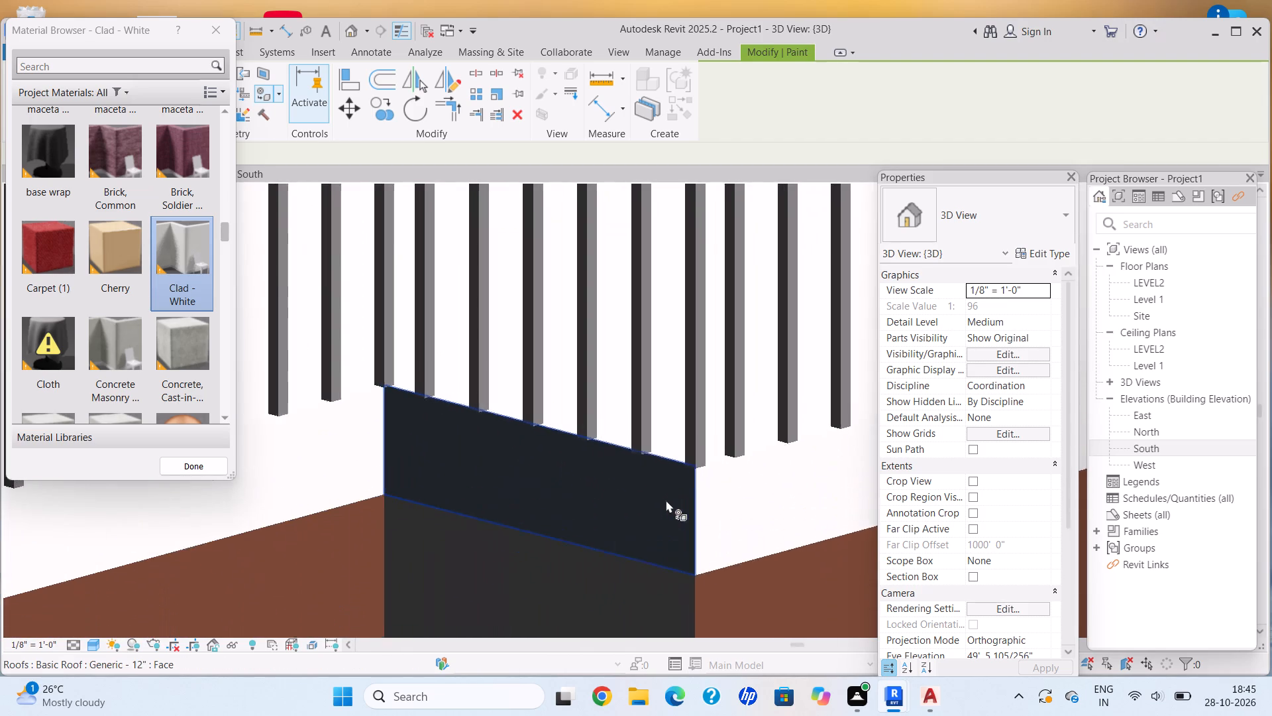
click(653, 503)
scroll(653, 504, down, 20)
scroll(653, 504, down, 5)
Inspect the painted roof edges, the whole site and the base of the front door, and finish painting.
shift+middle_drag(662, 497, 580, 504)
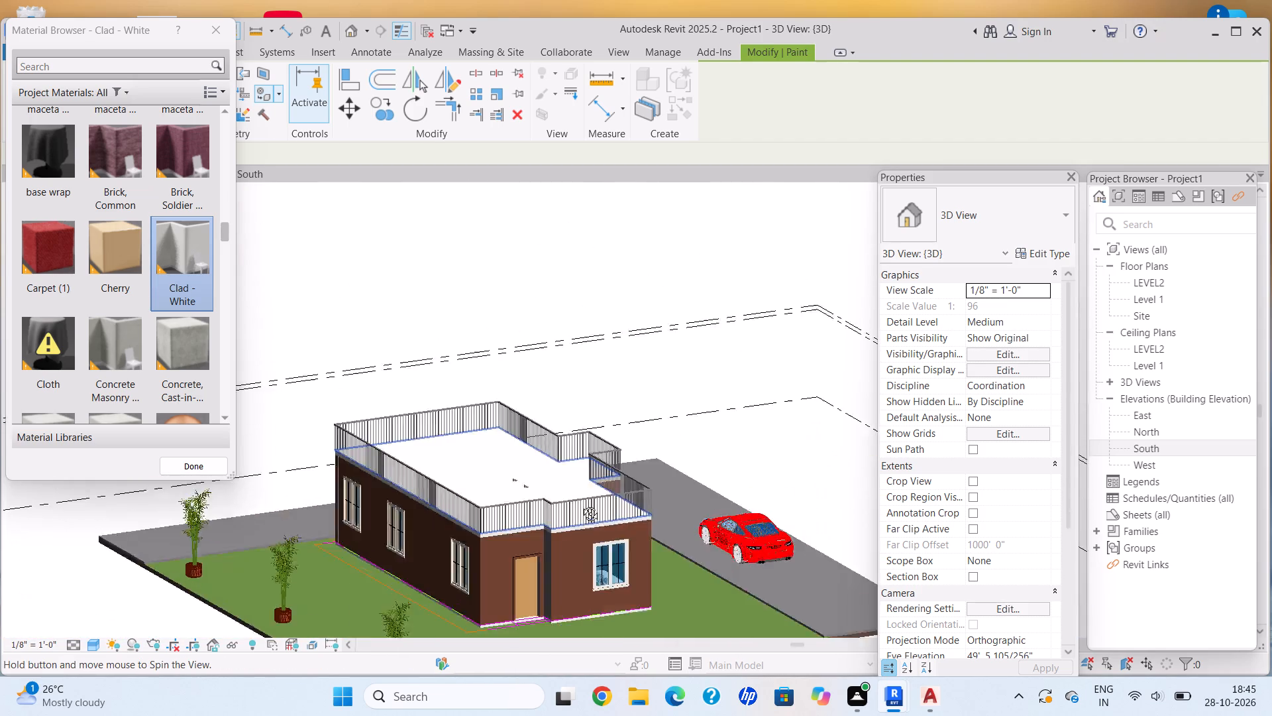
shift+middle_drag(580, 504, 555, 504)
scroll(553, 505, down, 2)
middle_drag(553, 505, 631, 487)
shift+middle_drag(623, 483, 592, 474)
shift+scroll(592, 474, down, 1)
middle_drag(587, 474, 668, 463)
scroll(596, 521, up, 1)
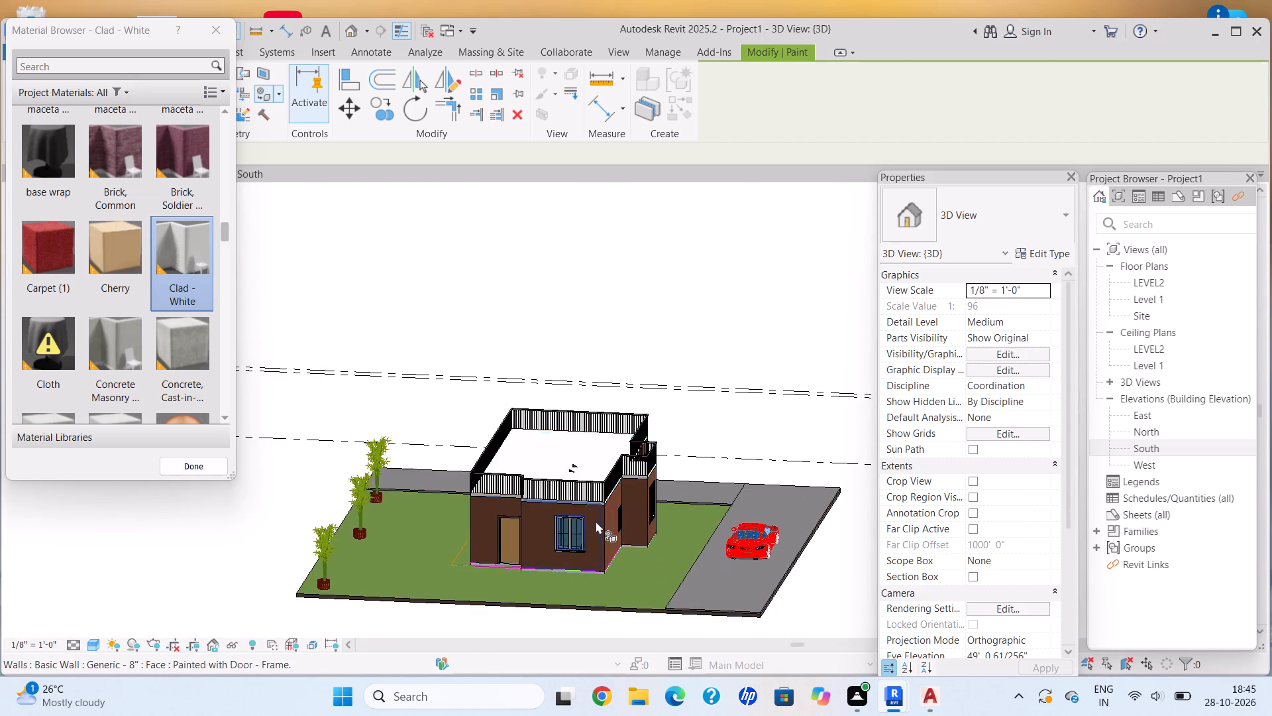
scroll(596, 521, up, 2)
shift+middle_drag(600, 521, 617, 522)
shift+scroll(619, 520, up, 1)
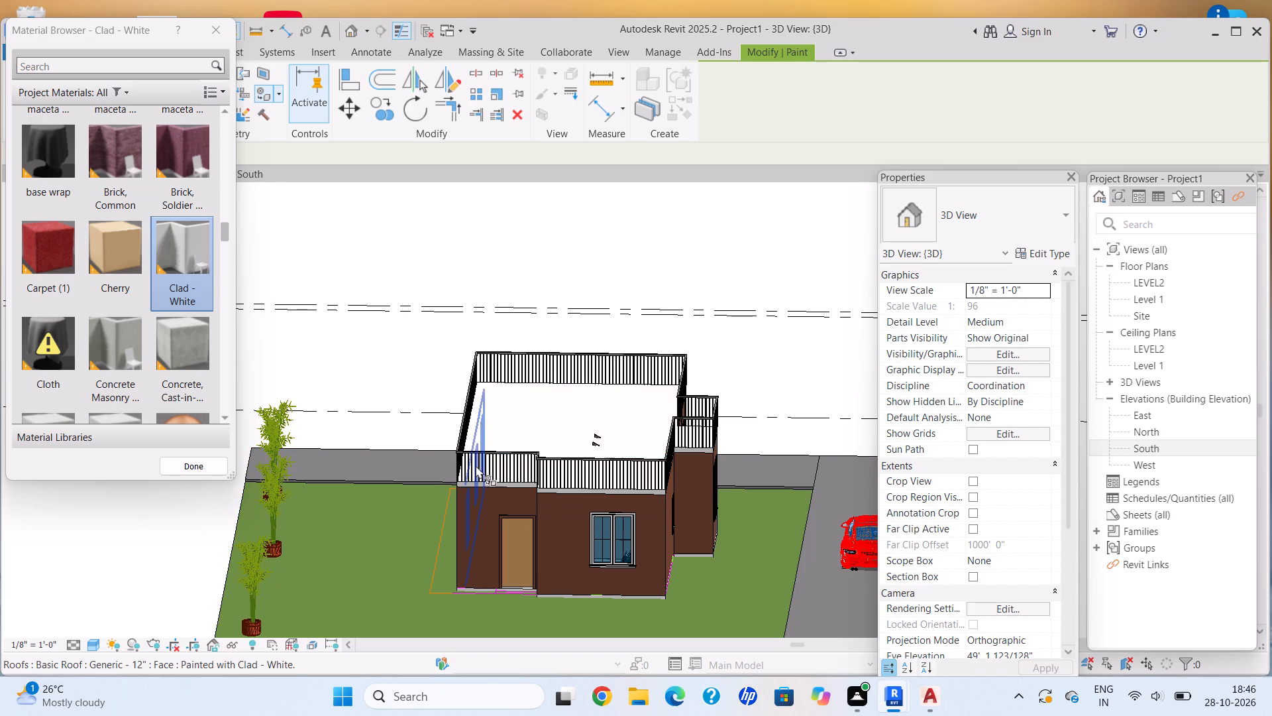
middle_drag(555, 482, 512, 424)
scroll(513, 425, down, 1)
scroll(586, 494, up, 6)
scroll(606, 511, down, 4)
middle_drag(606, 510, 588, 511)
middle_drag(509, 473, 519, 499)
scroll(571, 501, down, 2)
middle_drag(572, 503, 584, 516)
scroll(427, 597, up, 16)
middle_drag(589, 493, 460, 509)
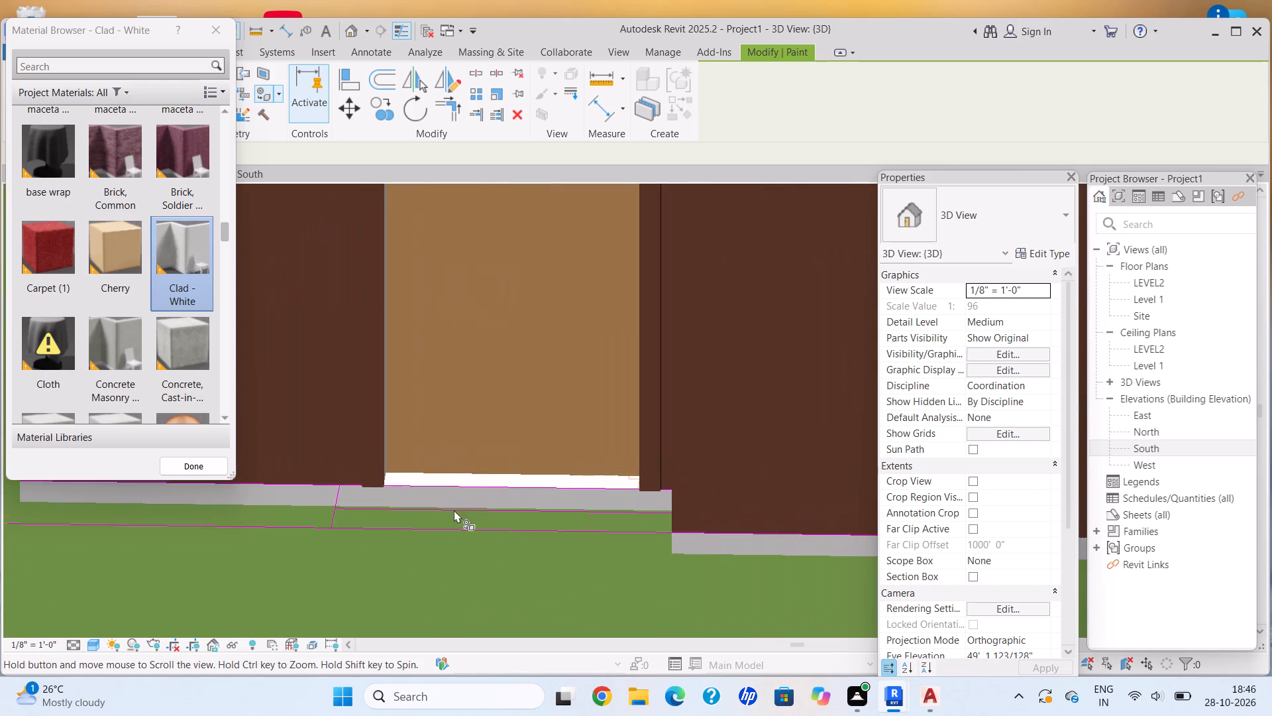
click(217, 24)
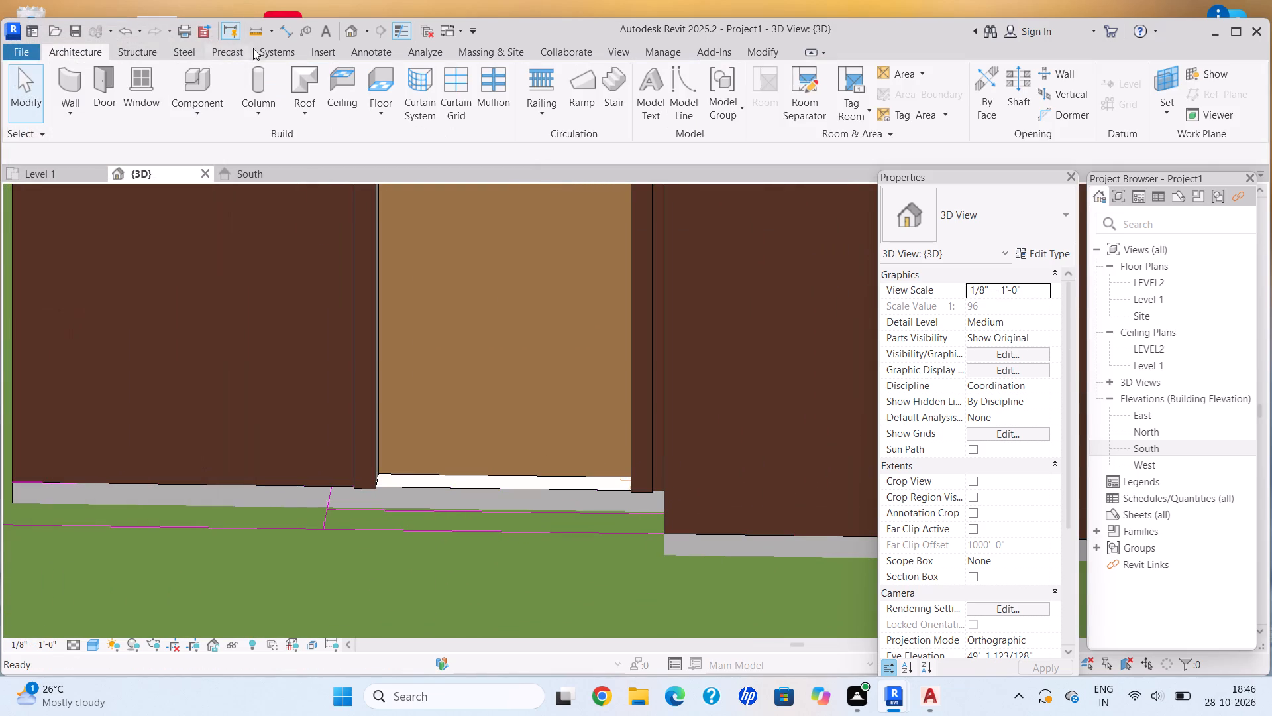
Create an in-place component in the Generic Models category, keeping the suggested name, and start a solid extrusion in it.
click(200, 118)
click(243, 172)
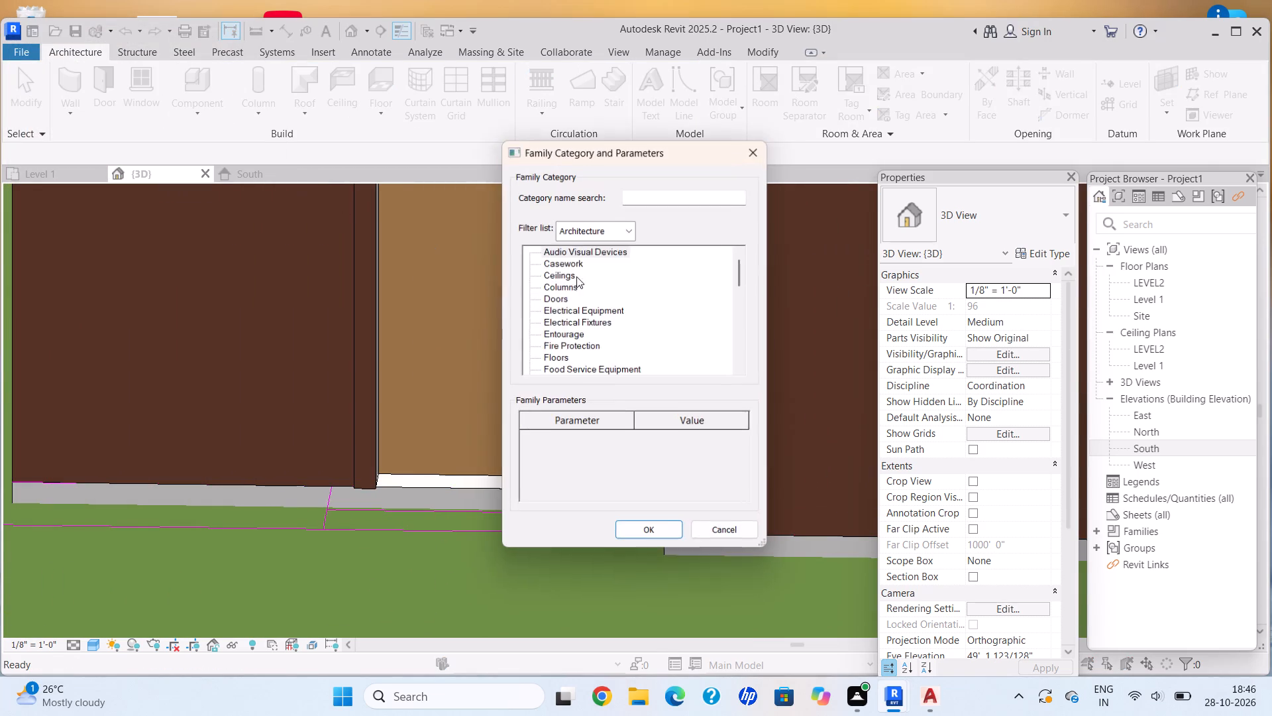
scroll(611, 295, down, 8)
click(595, 312)
click(653, 536)
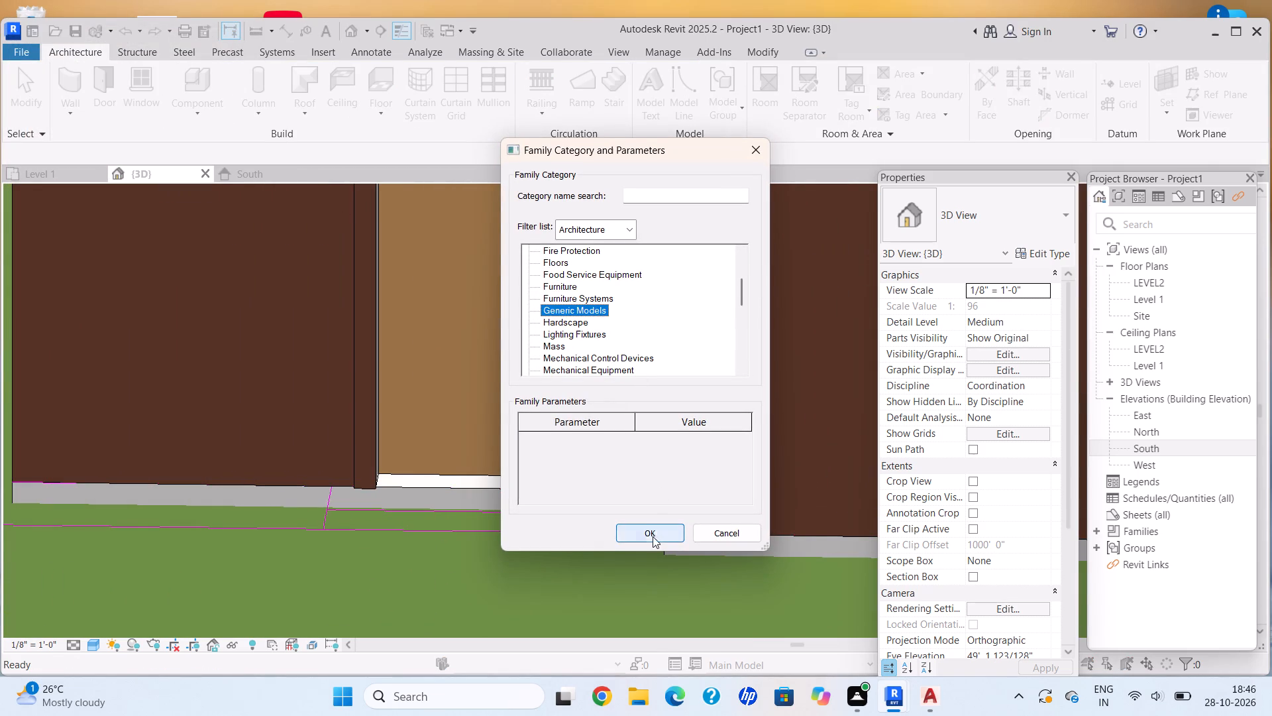
click(450, 389)
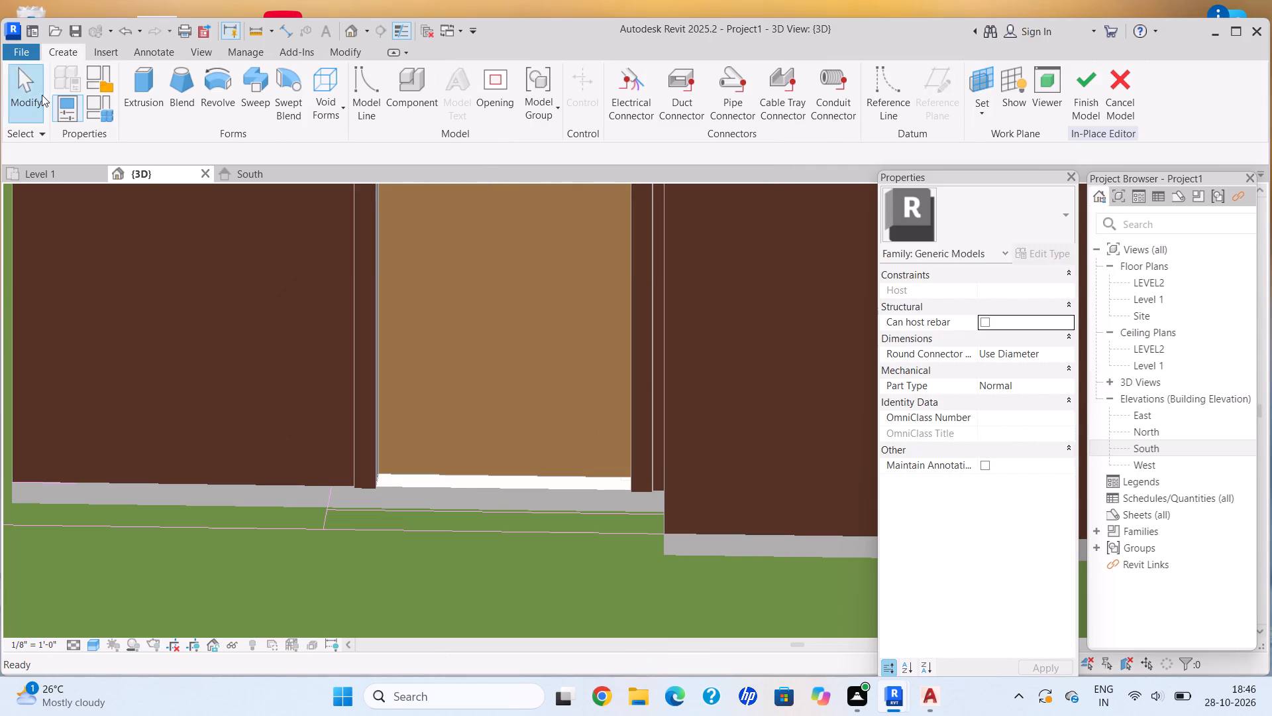
click(59, 51)
click(132, 91)
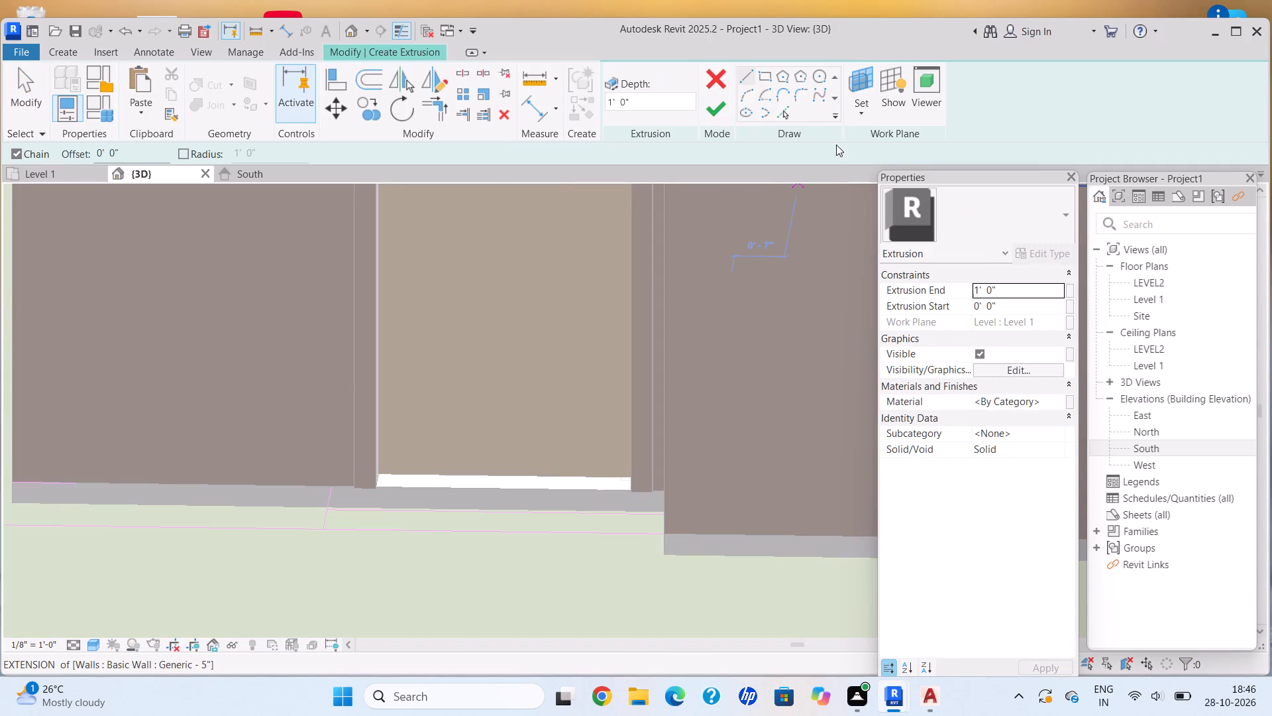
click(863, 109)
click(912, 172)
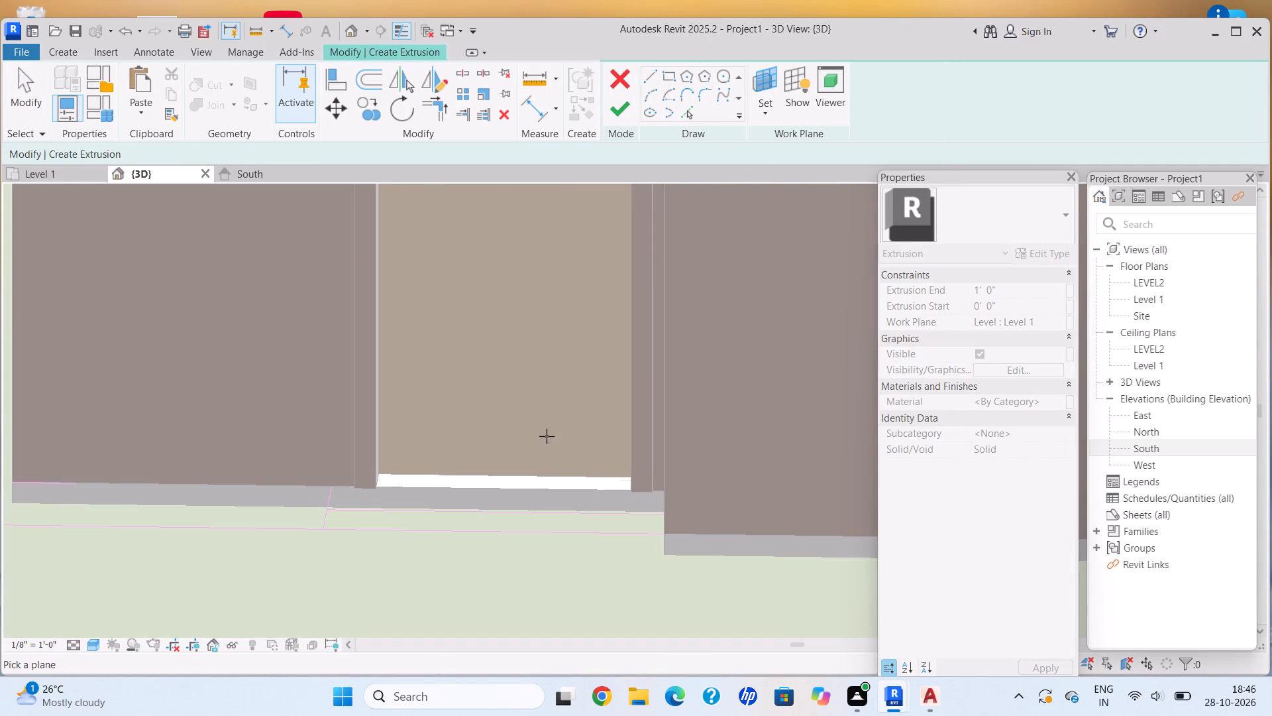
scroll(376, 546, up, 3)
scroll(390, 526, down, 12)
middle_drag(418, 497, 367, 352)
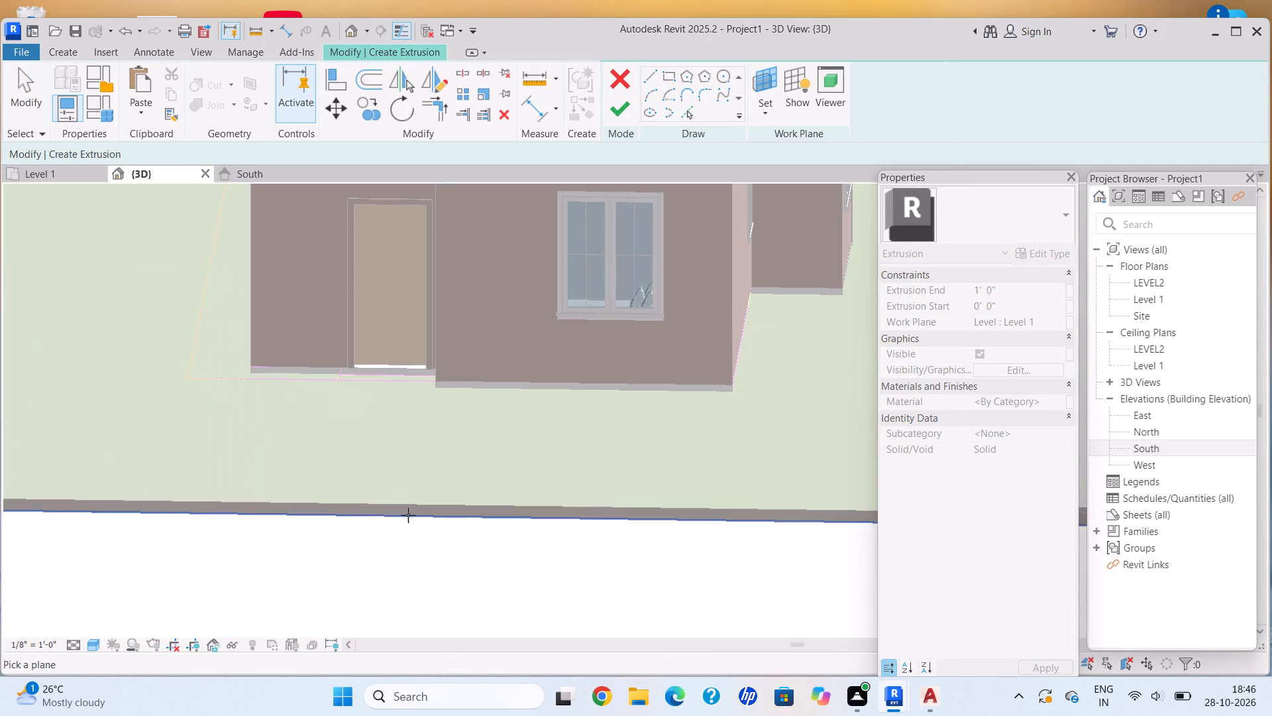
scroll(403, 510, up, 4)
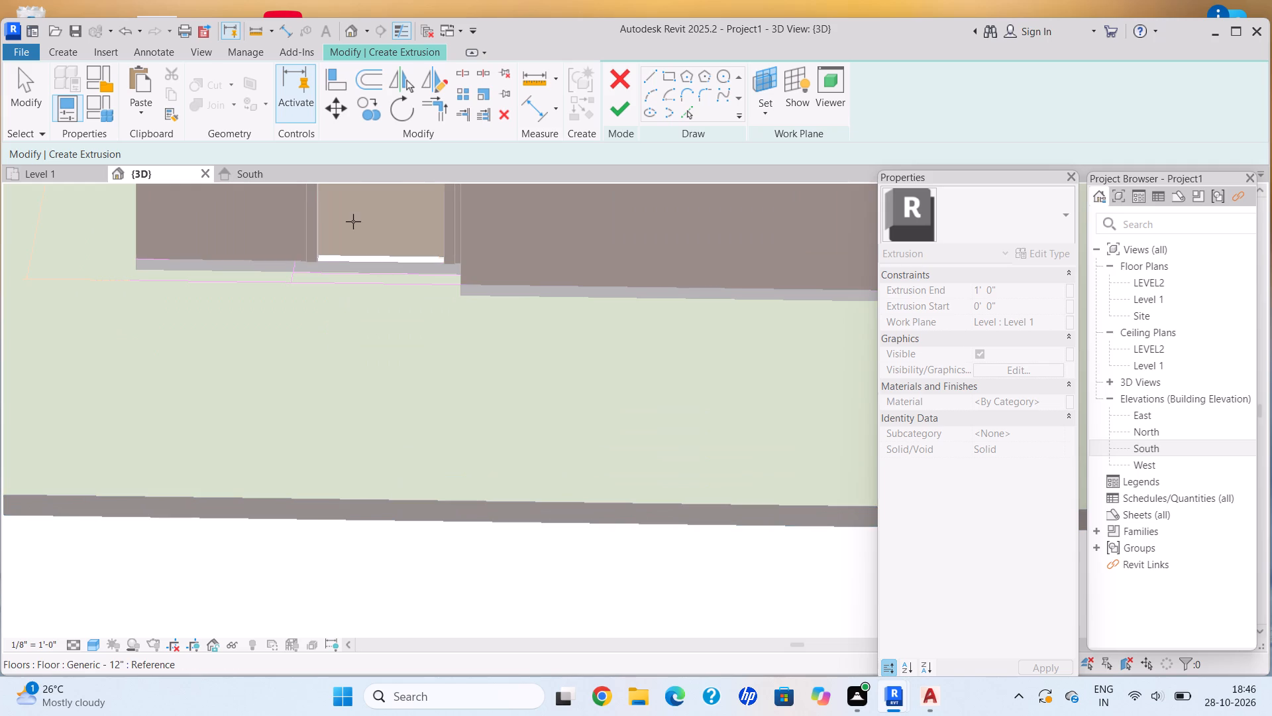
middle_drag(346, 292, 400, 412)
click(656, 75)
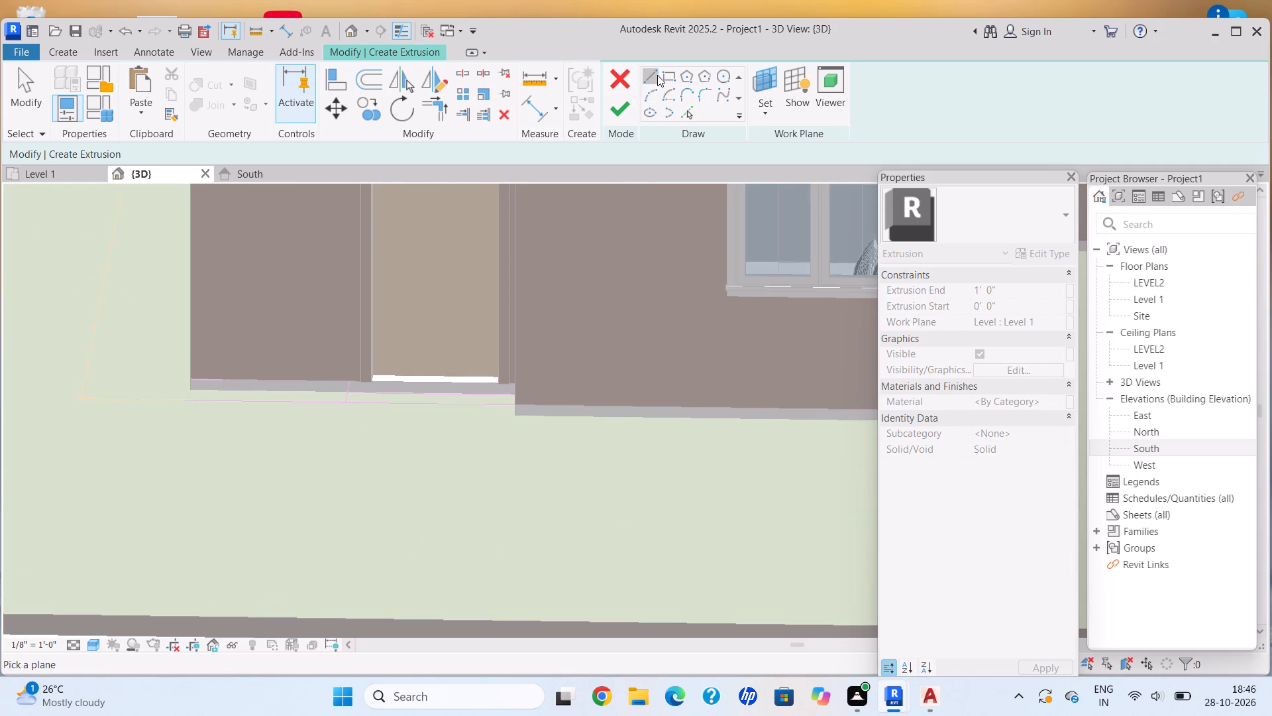
Sketch a rectangle about 4'-2" long over the imported CAD step outline at the front door and finish the 1'-0" extrusion.
click(766, 78)
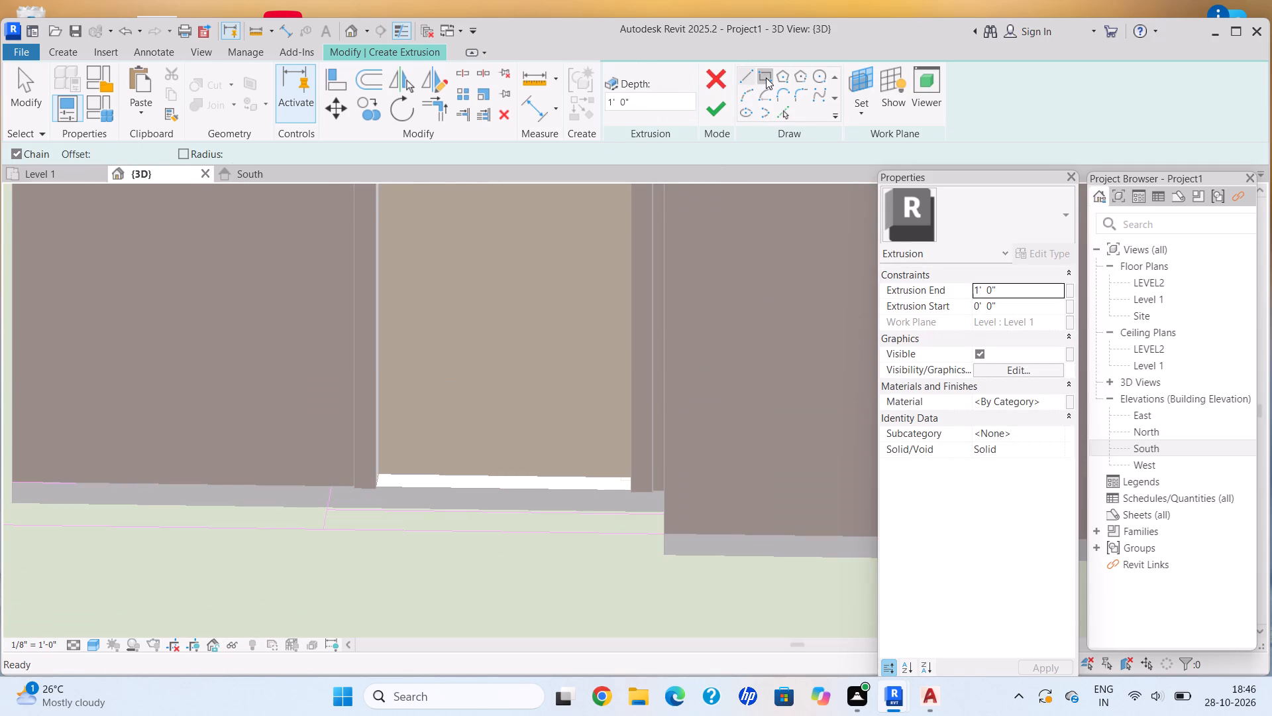
scroll(367, 522, up, 6)
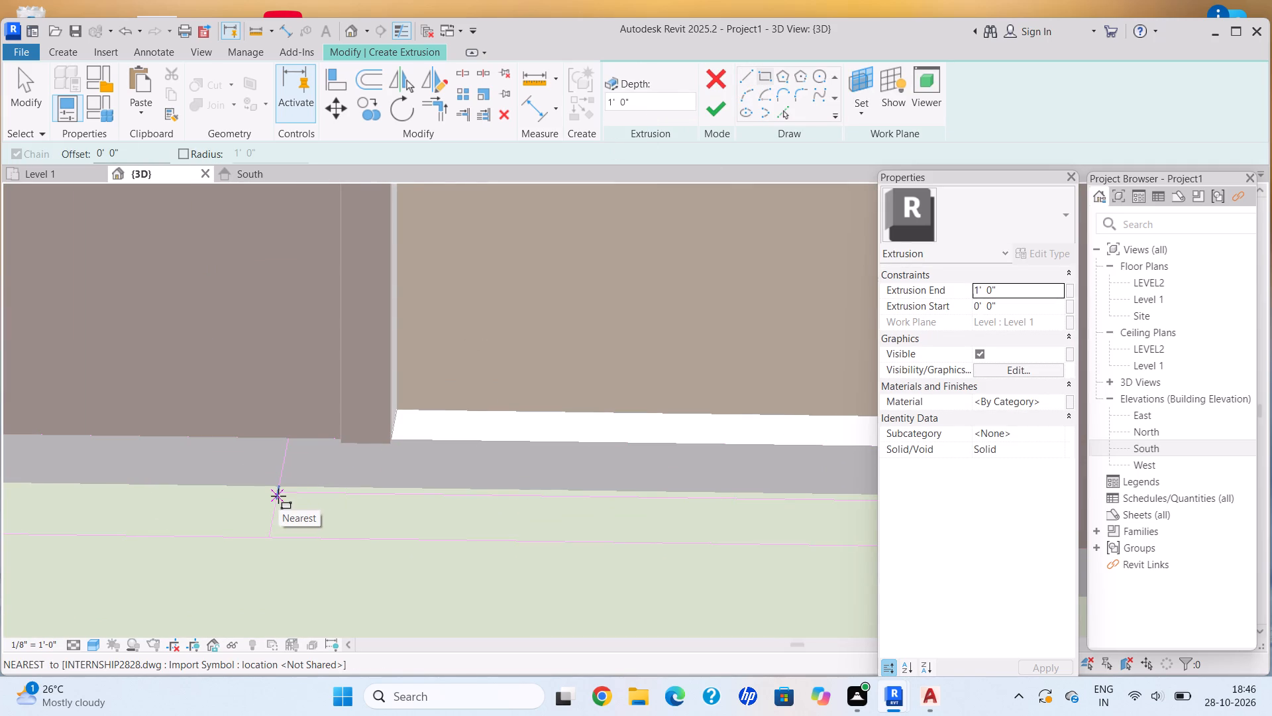
click(278, 491)
scroll(613, 559, down, 5)
middle_drag(606, 554, 348, 526)
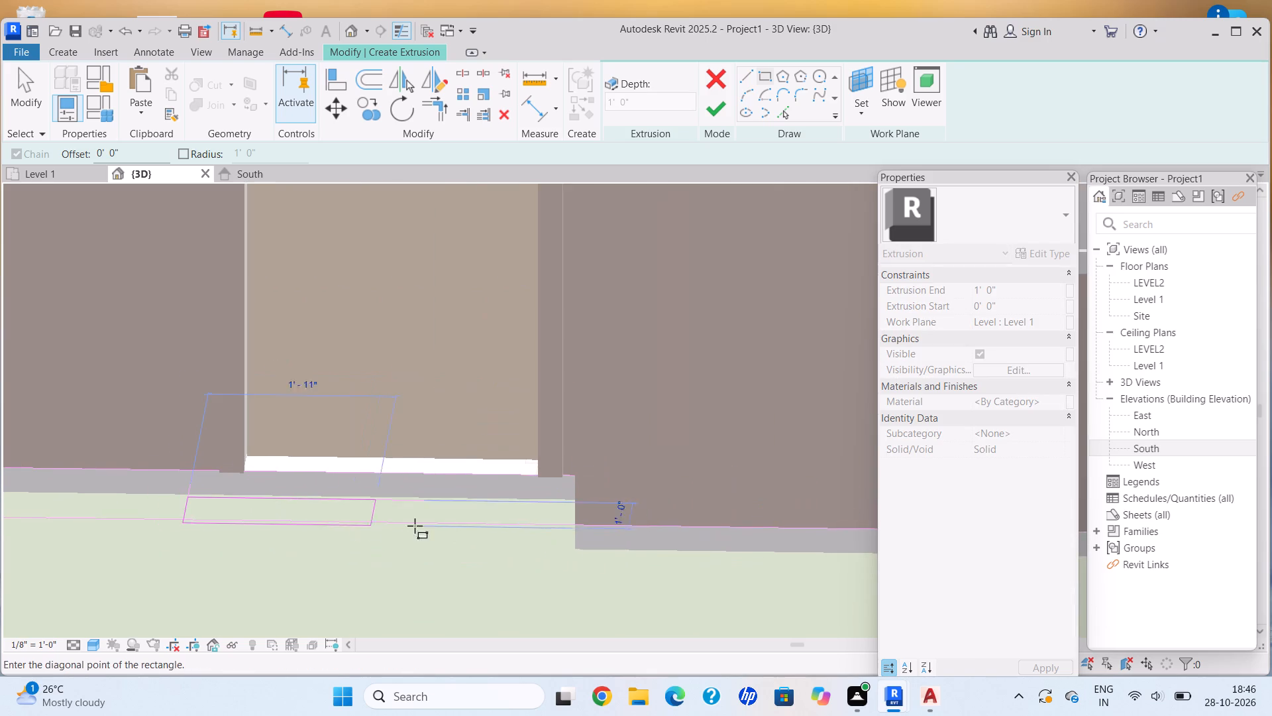
scroll(542, 516, down, 2)
shift+middle_drag(542, 516, 556, 516)
middle_drag(582, 505, 207, 459)
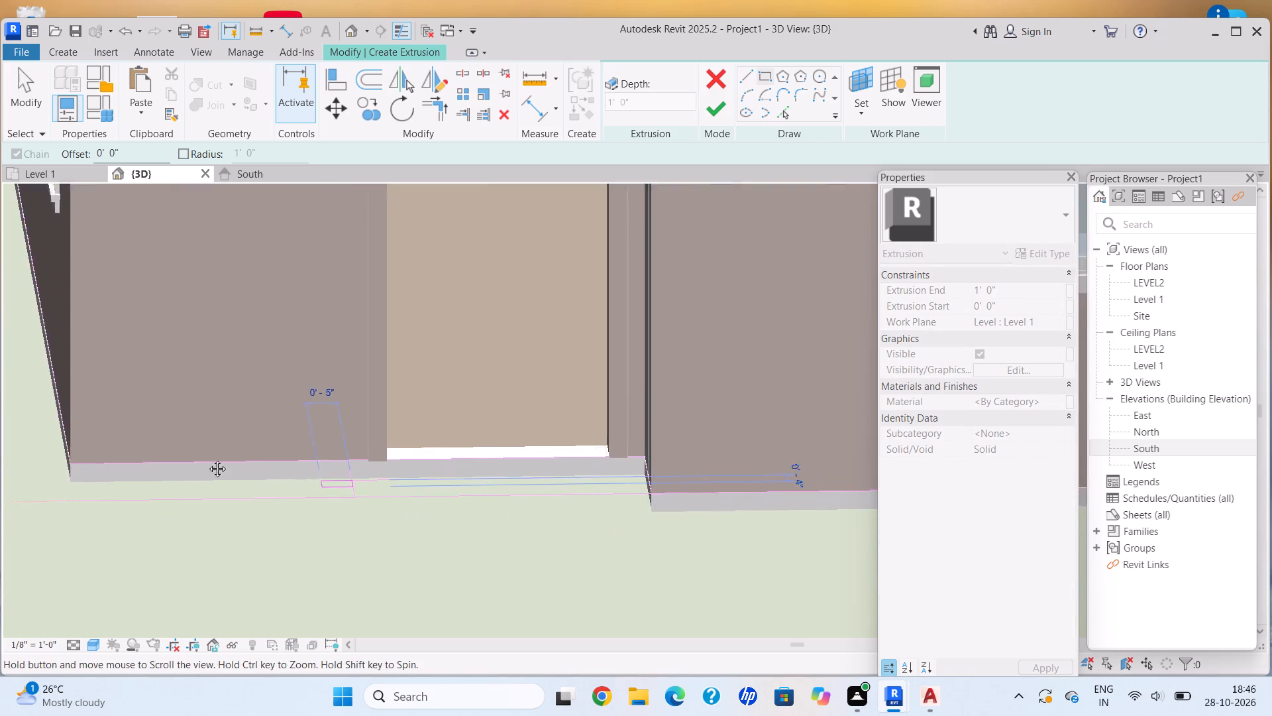
middle_drag(207, 459, 217, 461)
scroll(480, 471, up, 6)
click(619, 473)
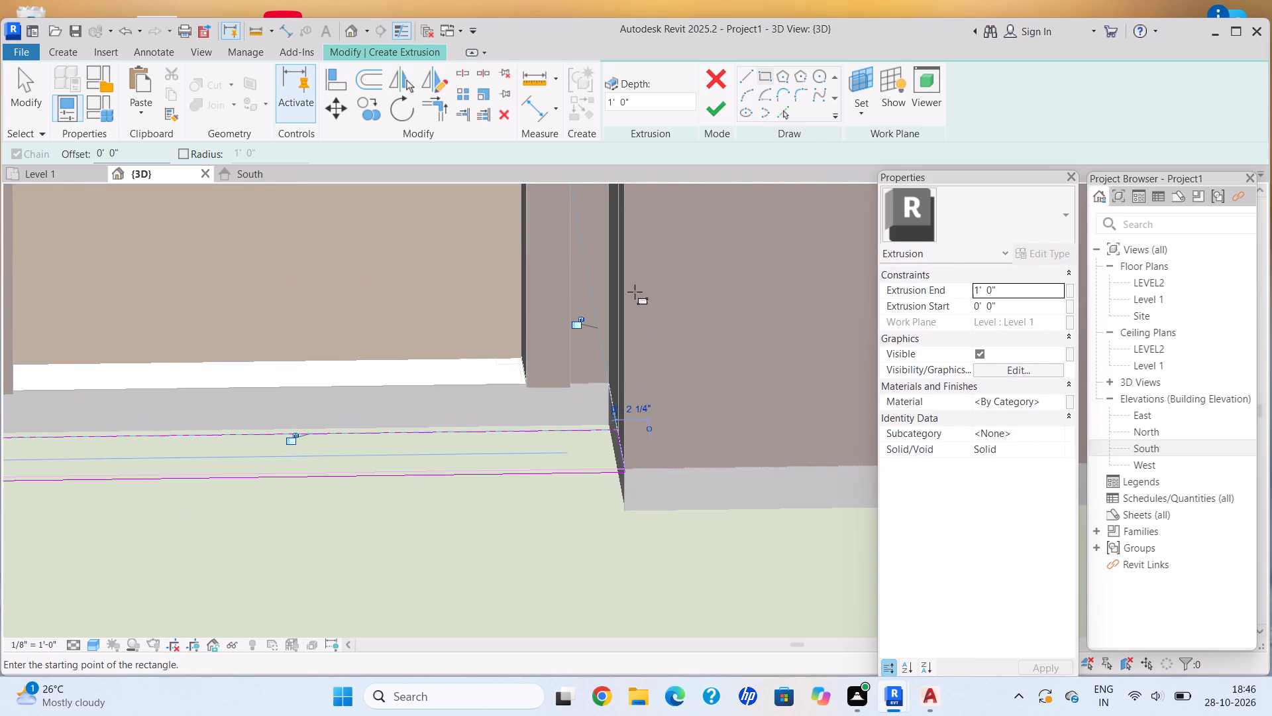
click(714, 113)
Lower the top of the door step extrusion to a height of about 4".
scroll(460, 370, down, 8)
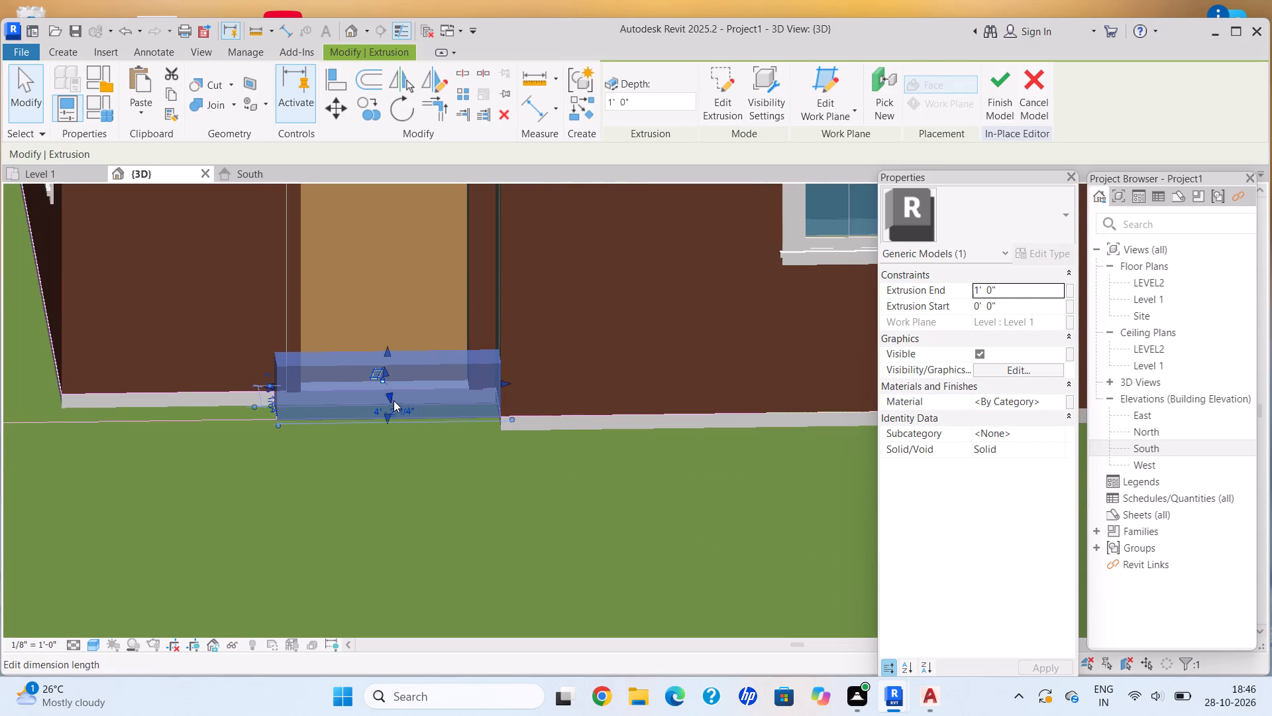
shift+middle_drag(394, 400, 425, 412)
scroll(399, 399, up, 7)
drag(388, 309, 388, 324)
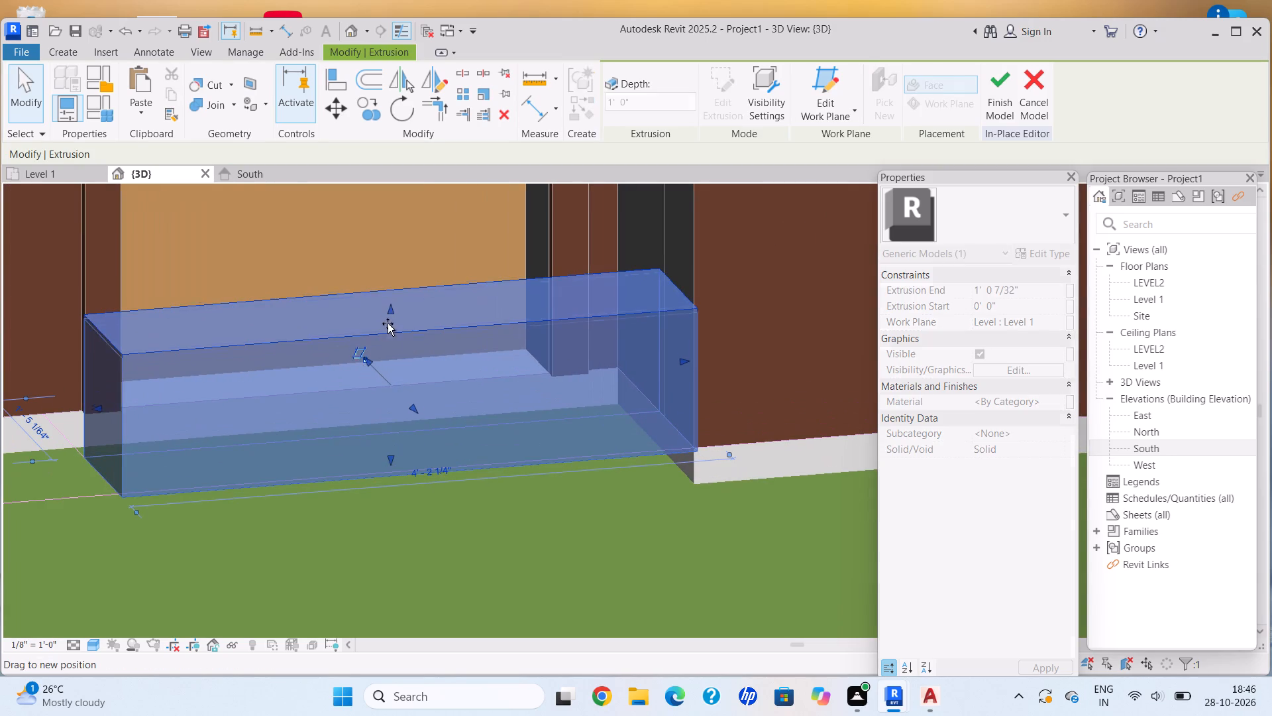
drag(388, 324, 399, 408)
scroll(346, 453, down, 2)
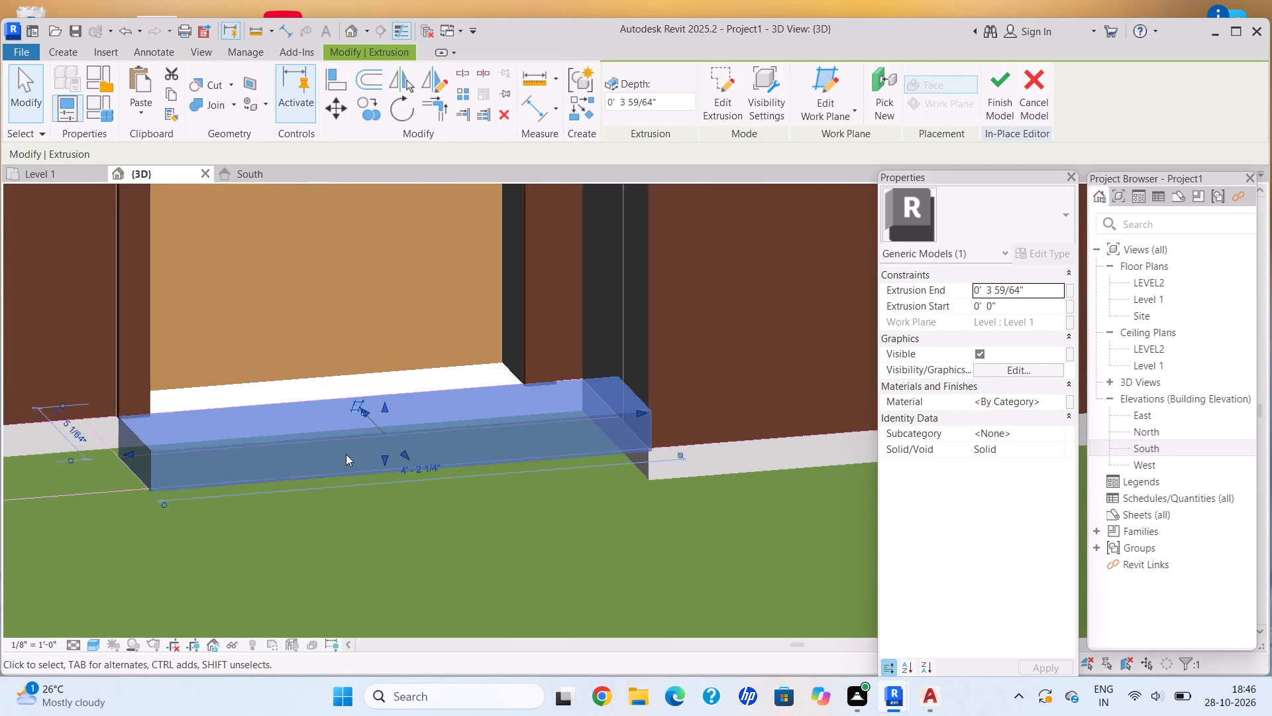
scroll(346, 454, down, 5)
key(Escape)
scroll(310, 473, down, 4)
middle_drag(296, 452, 379, 510)
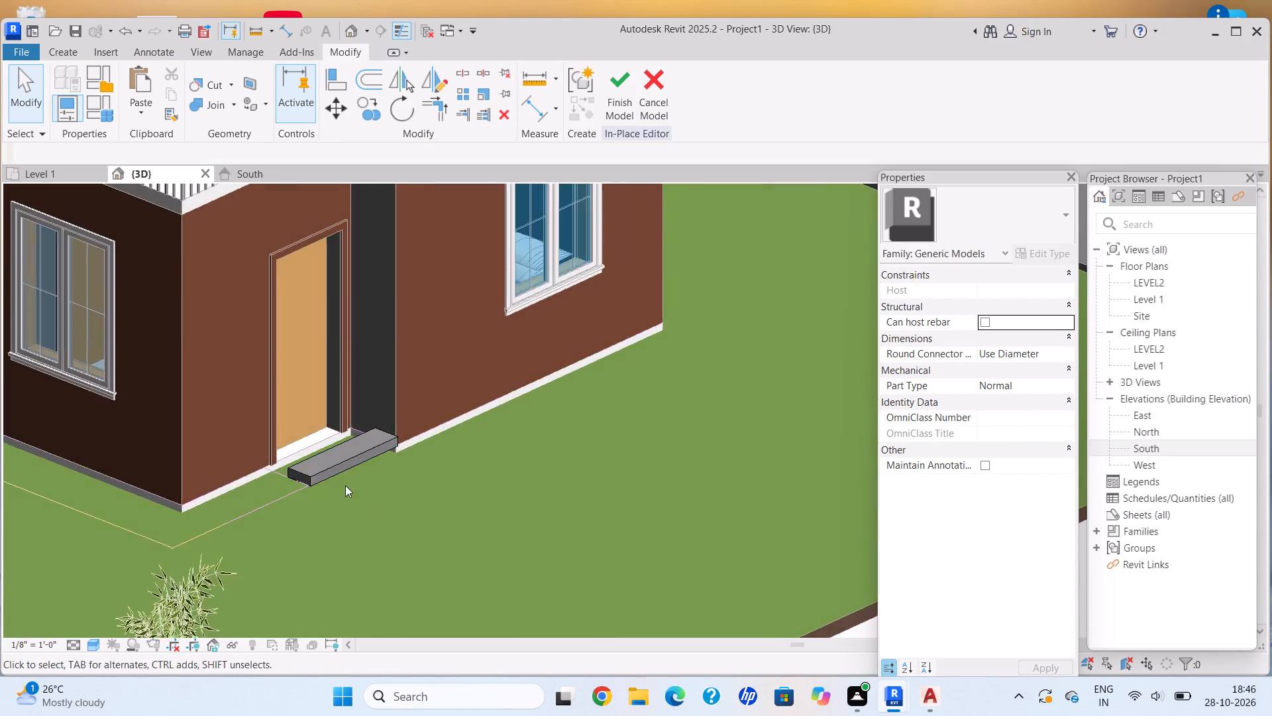
Reshape the door step by extending its back toward the door, pulling in its far end and front, and raising its top to about 6 11/16".
scroll(333, 470, up, 4)
middle_drag(321, 461, 374, 493)
scroll(284, 425, up, 3)
click(303, 524)
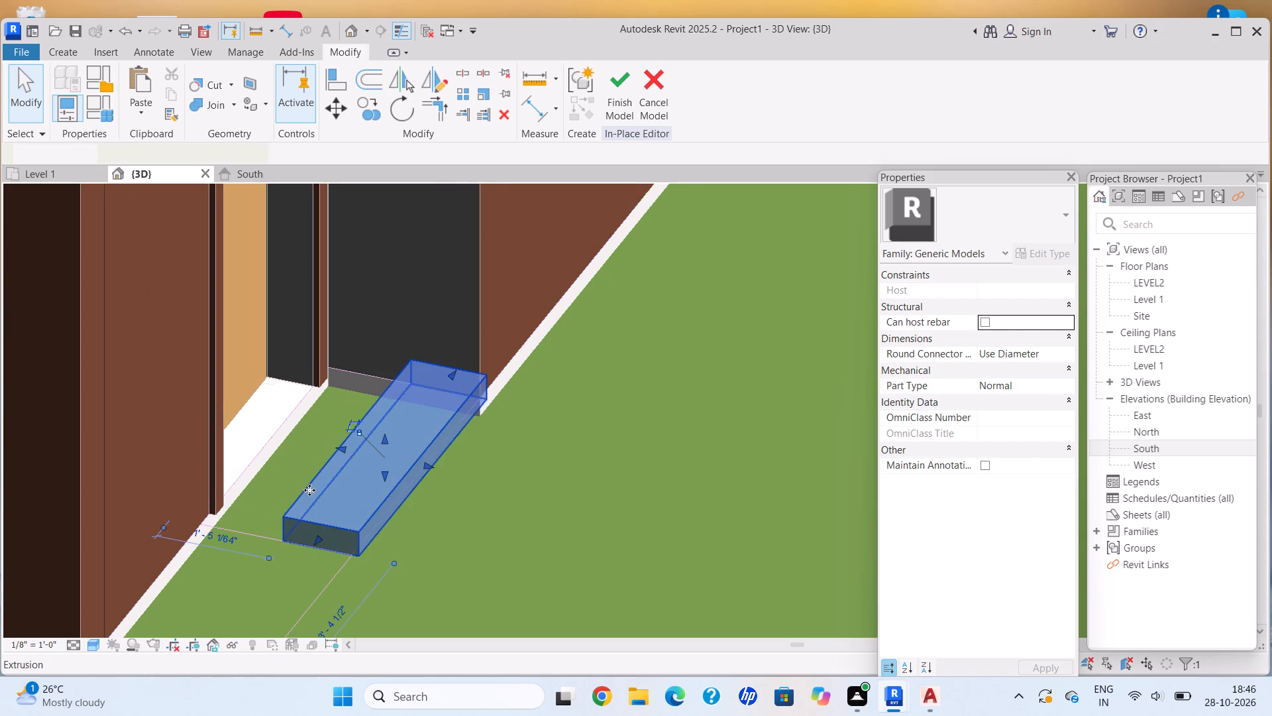
scroll(352, 449, up, 2)
drag(335, 447, 278, 430)
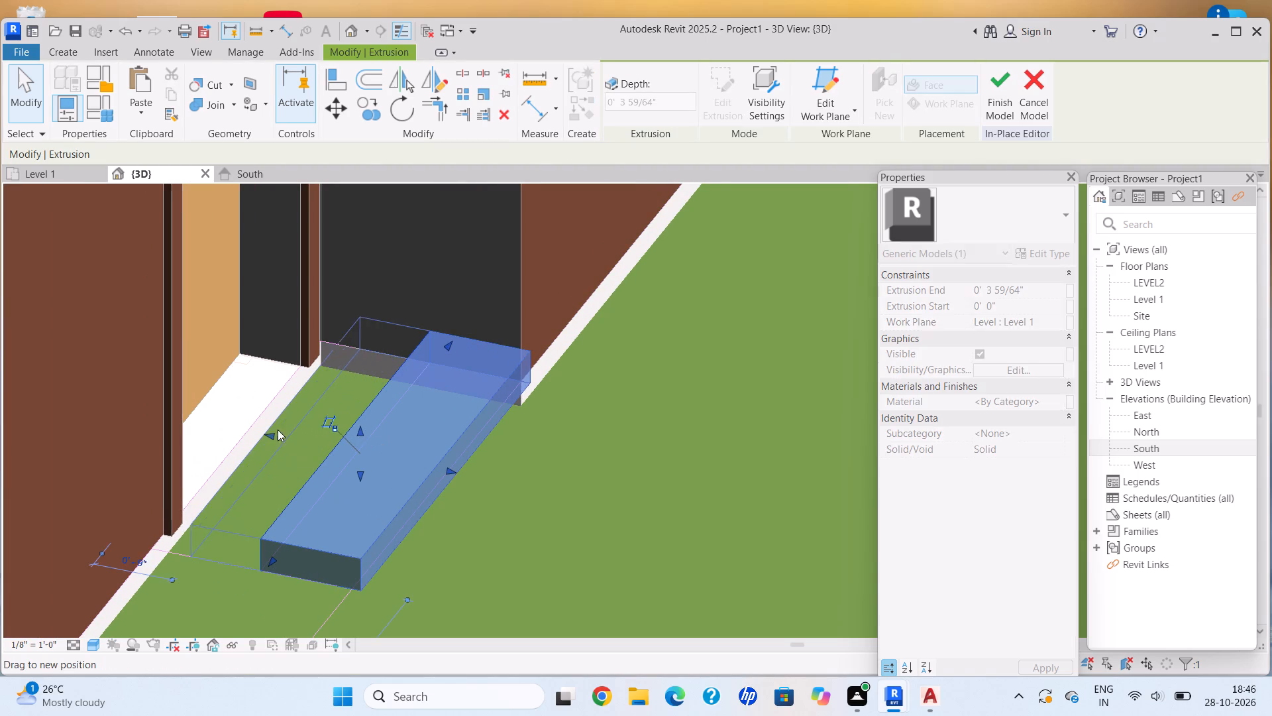
drag(454, 339, 425, 386)
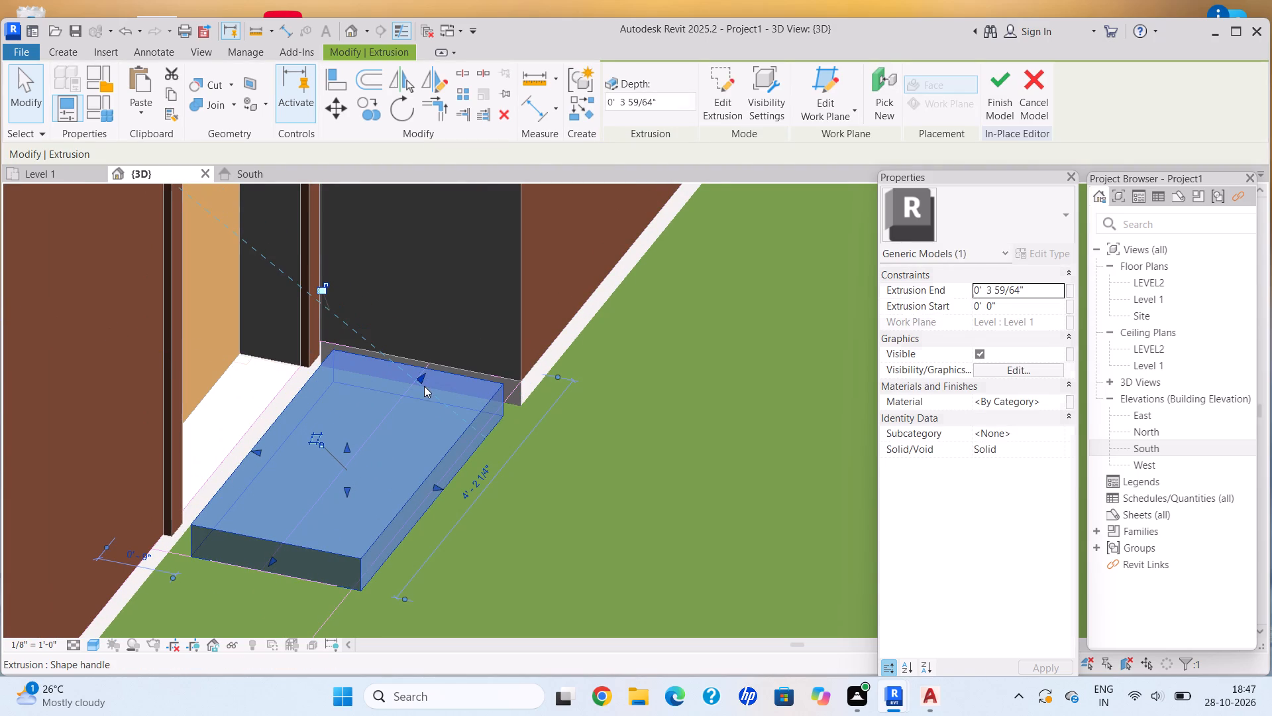
click(419, 374)
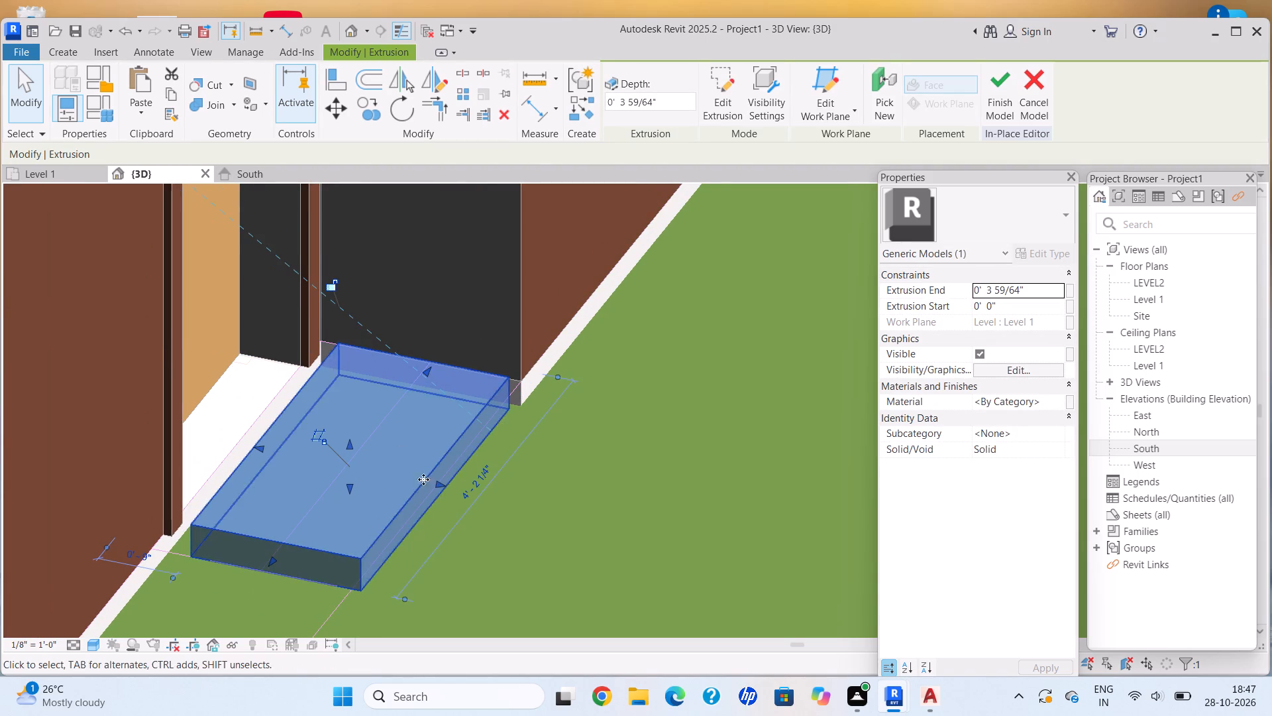
drag(345, 444, 347, 428)
drag(438, 467, 397, 457)
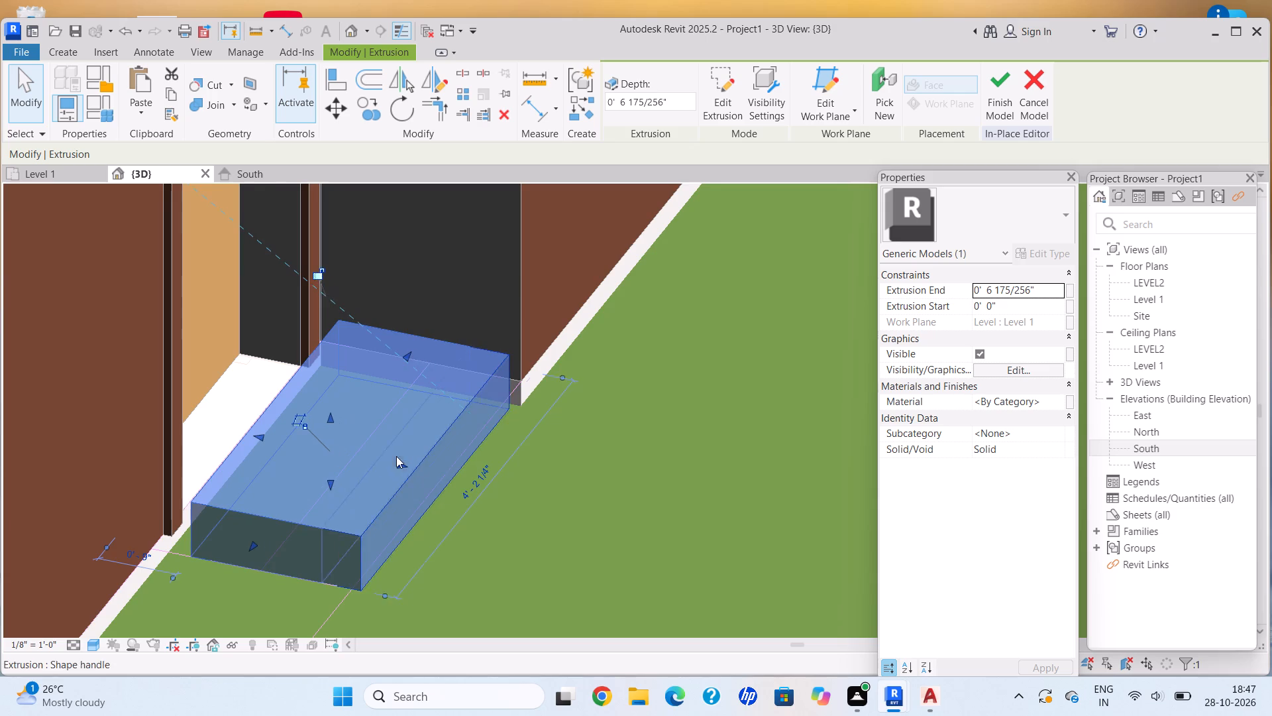
Extend the far end of the door step until it almost meets the projecting wall beside the door.
scroll(447, 483, down, 3)
shift+middle_drag(447, 483, 394, 467)
shift+scroll(394, 467, down, 2)
shift+middle_drag(507, 440, 380, 436)
shift+scroll(380, 436, down, 1)
scroll(477, 440, up, 2)
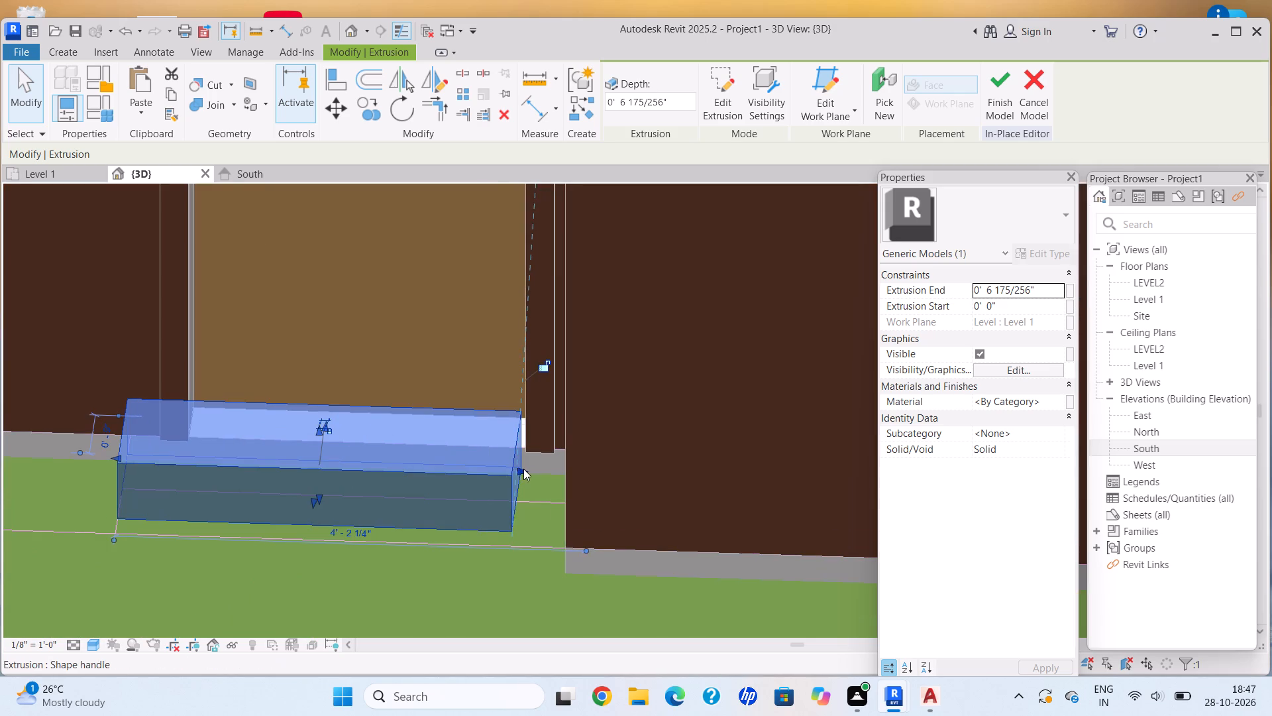
drag(523, 469, 559, 475)
scroll(493, 485, down, 1)
shift+middle_drag(493, 485, 503, 489)
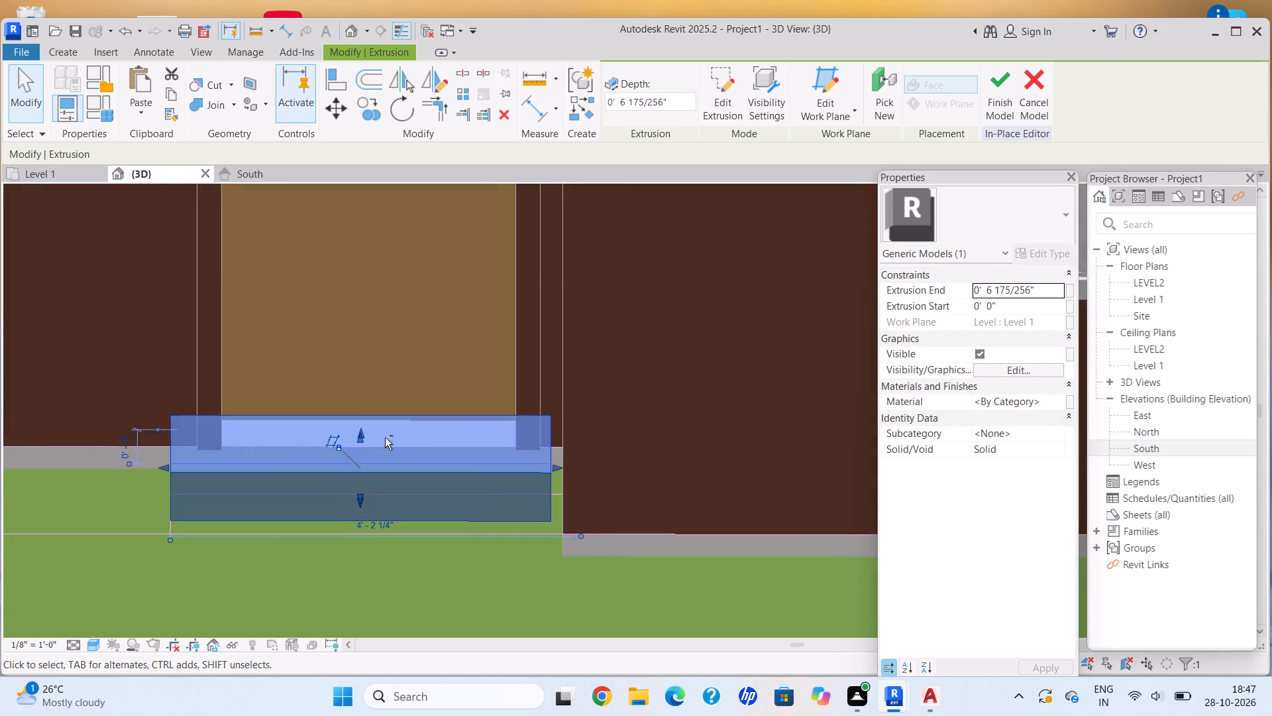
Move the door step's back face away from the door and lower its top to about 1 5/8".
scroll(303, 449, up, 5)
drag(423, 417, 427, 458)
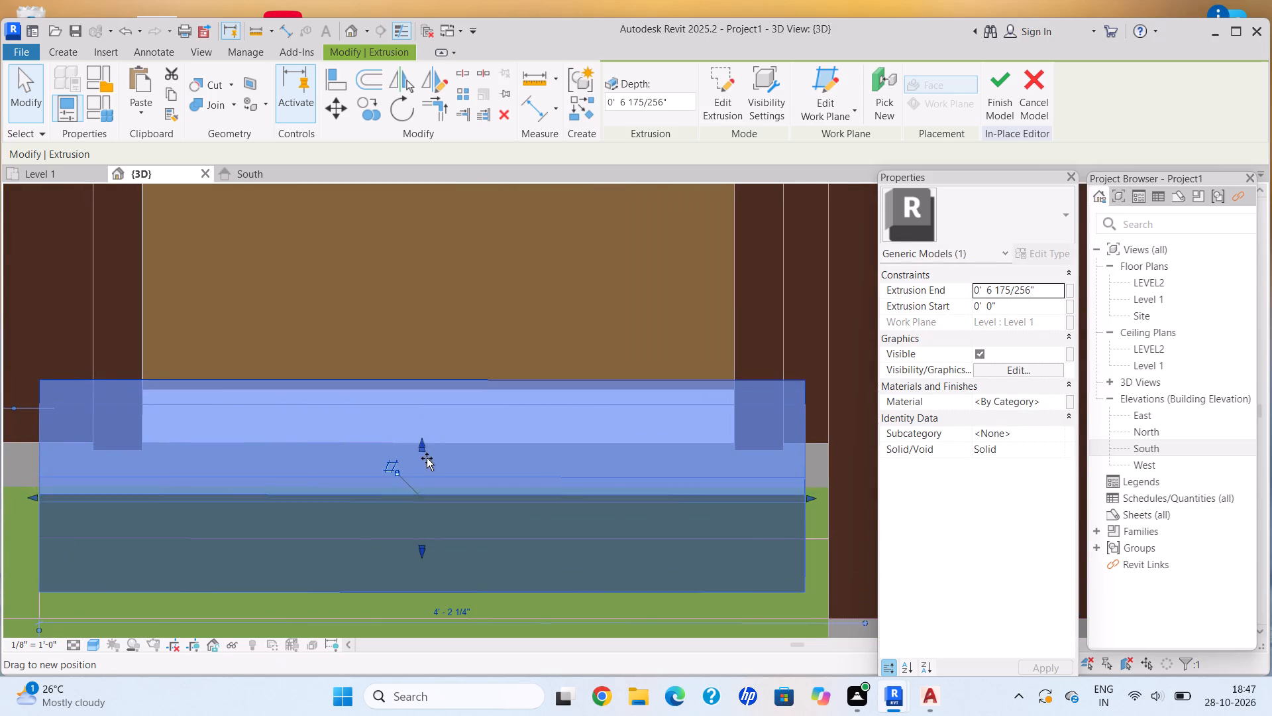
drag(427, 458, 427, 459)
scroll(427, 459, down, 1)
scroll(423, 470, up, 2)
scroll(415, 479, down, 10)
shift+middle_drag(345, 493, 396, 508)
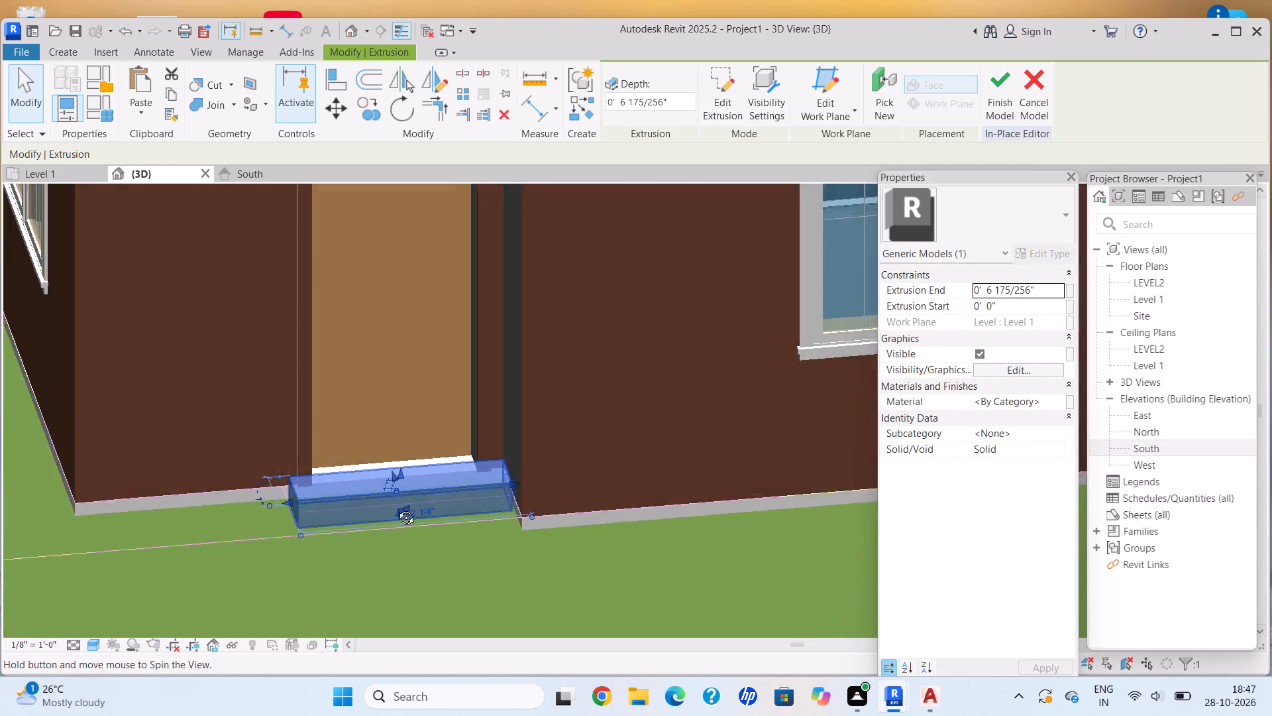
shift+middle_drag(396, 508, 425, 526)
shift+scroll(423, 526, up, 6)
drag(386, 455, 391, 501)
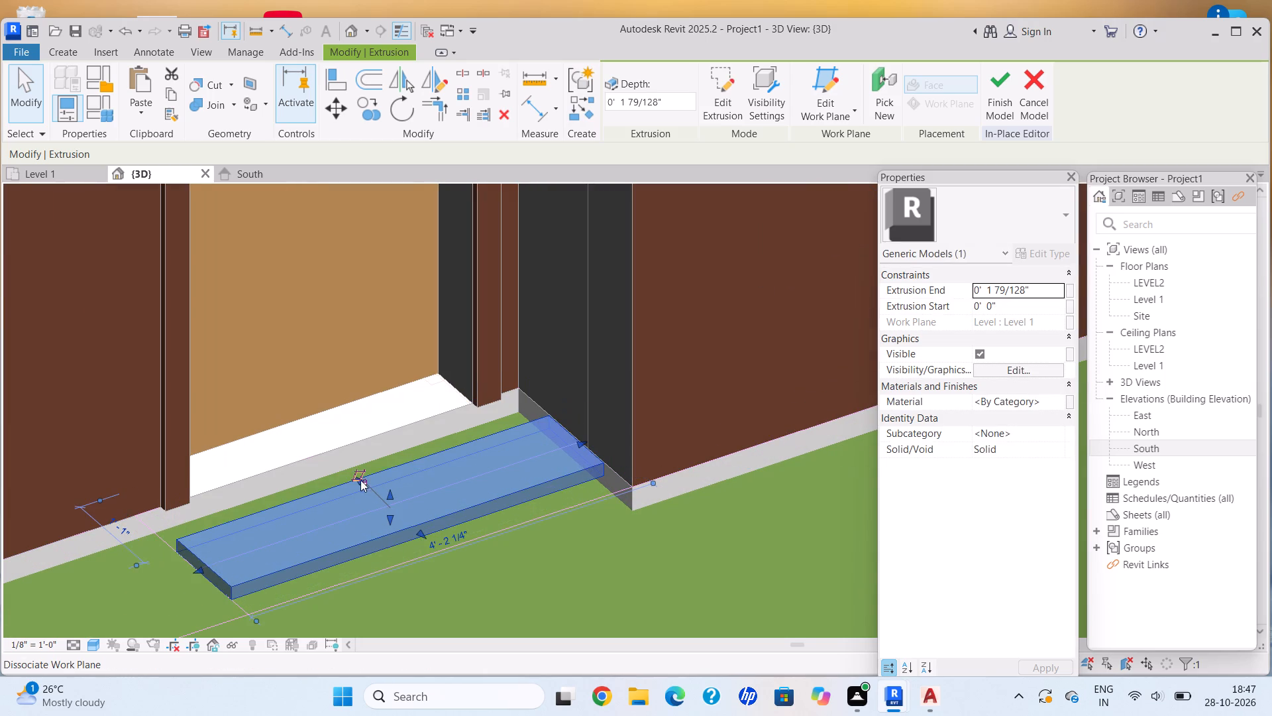
Dissociate the door step from its work plane and move its back face close to the wall below the doorway.
drag(360, 479, 348, 459)
scroll(349, 475, up, 4)
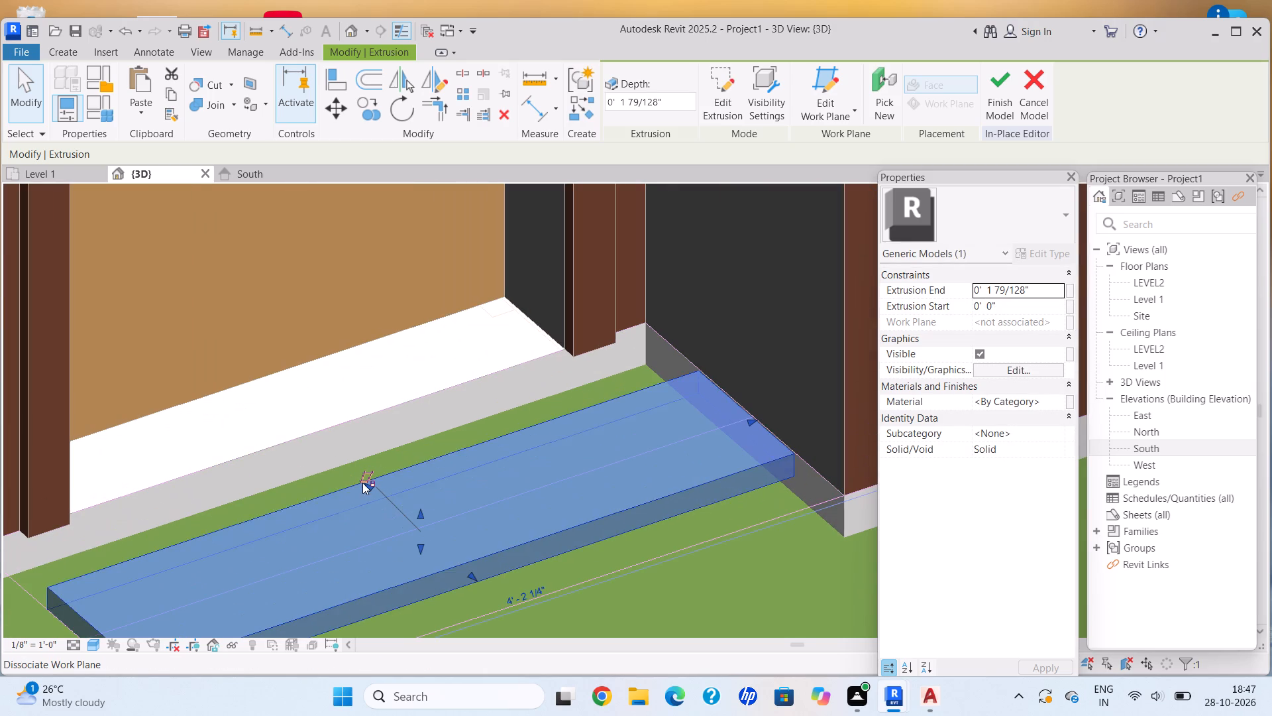
drag(364, 483, 339, 463)
scroll(364, 489, up, 4)
drag(378, 489, 373, 485)
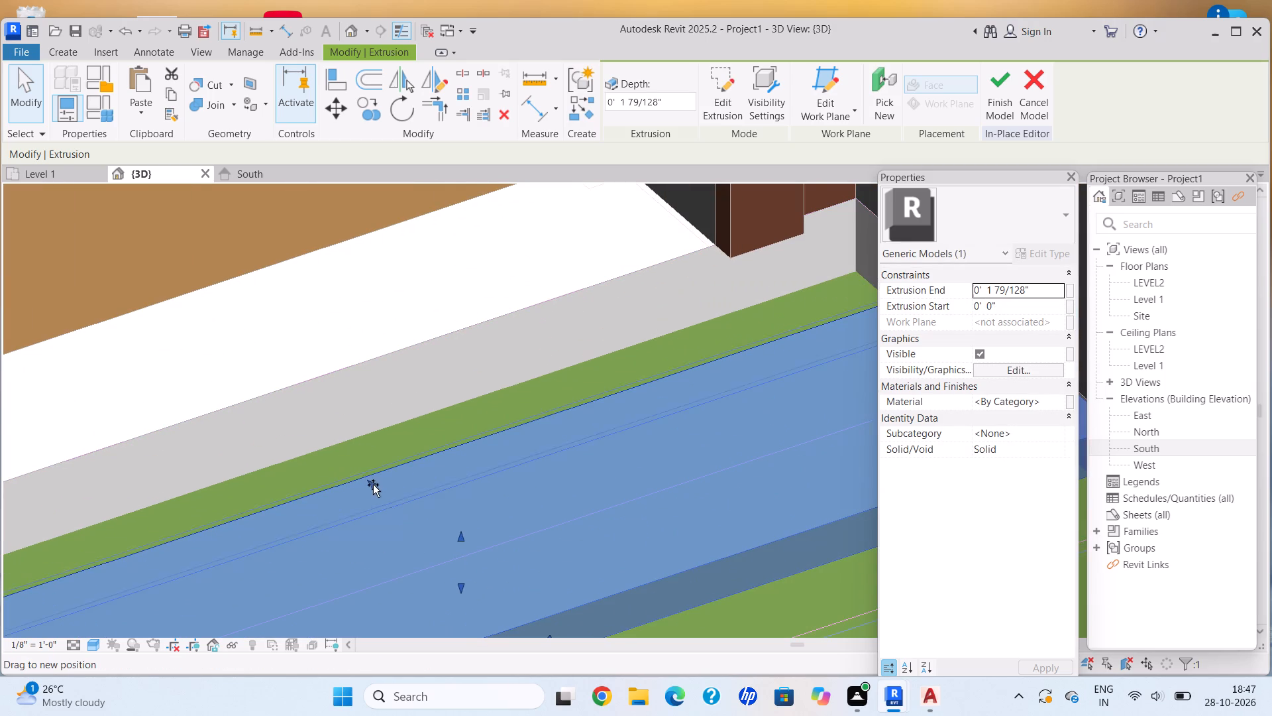
drag(373, 485, 348, 466)
scroll(356, 471, down, 9)
shift+middle_click(431, 495)
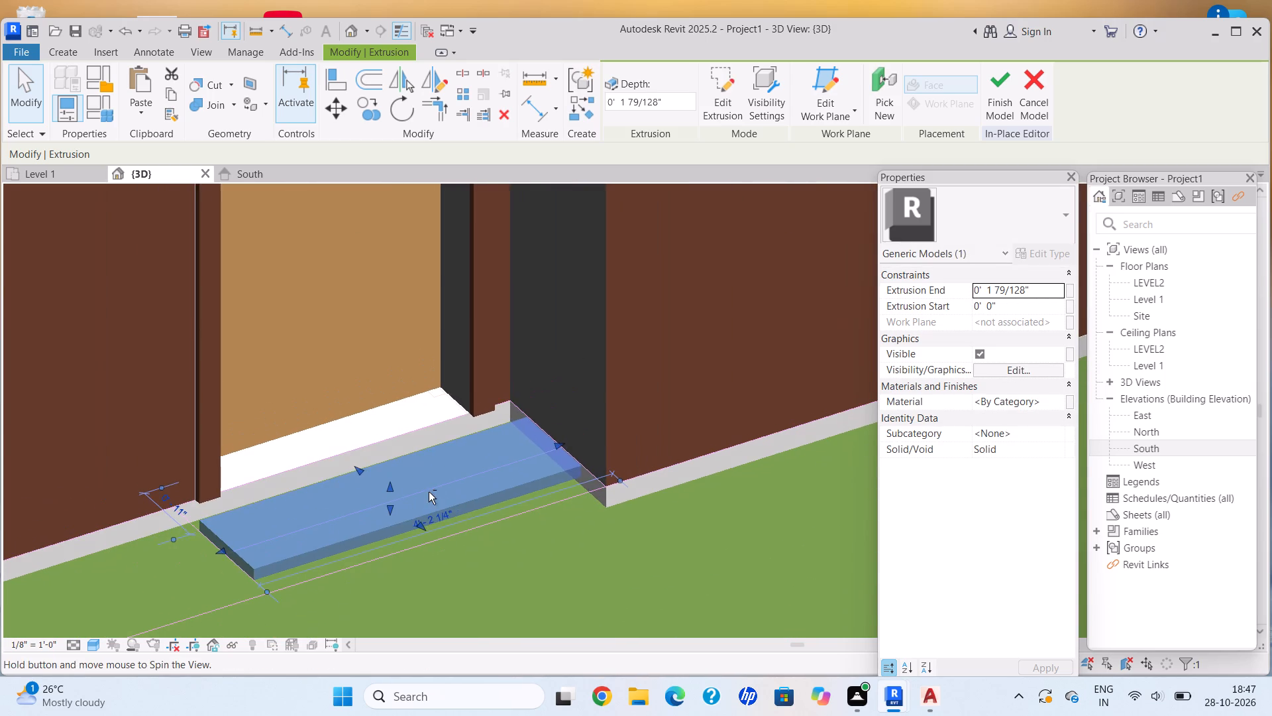
key(Escape)
Raise the top of the door step extrusion to a height of about 4 1/2".
scroll(440, 504, down, 8)
shift+middle_drag(409, 530, 440, 542)
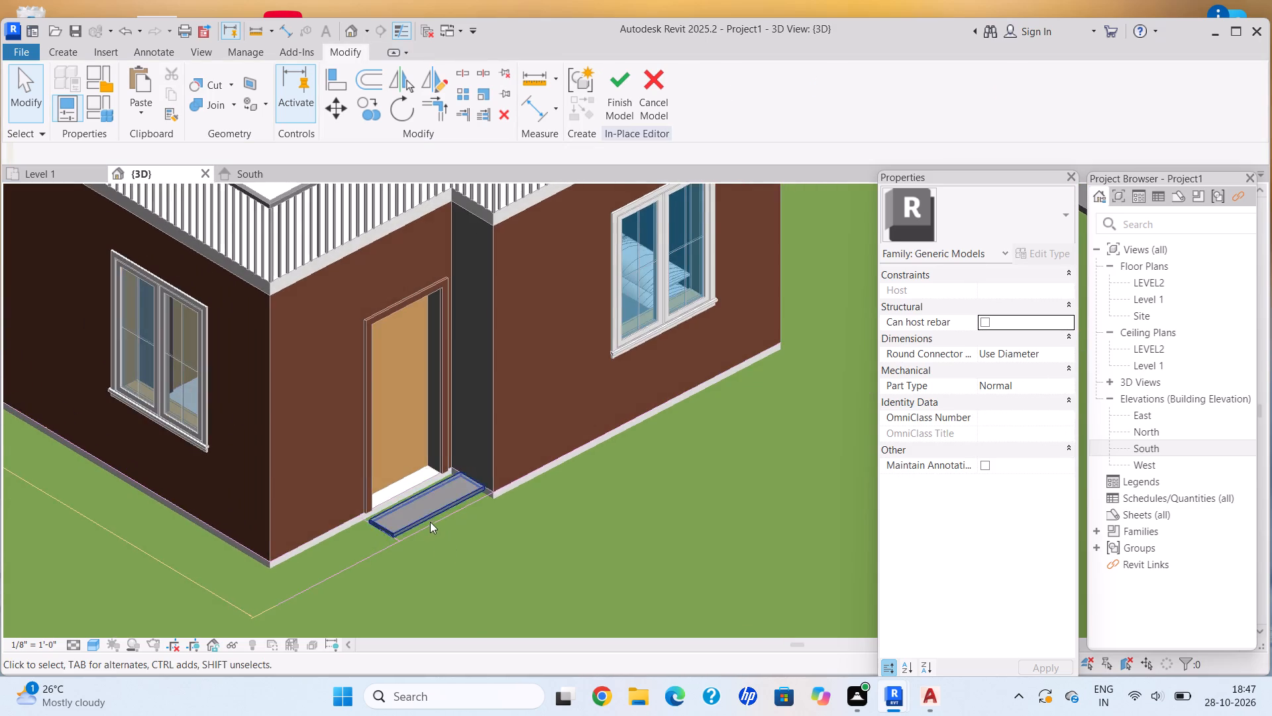
scroll(429, 525, up, 4)
click(426, 508)
scroll(432, 496, up, 5)
drag(414, 455, 414, 454)
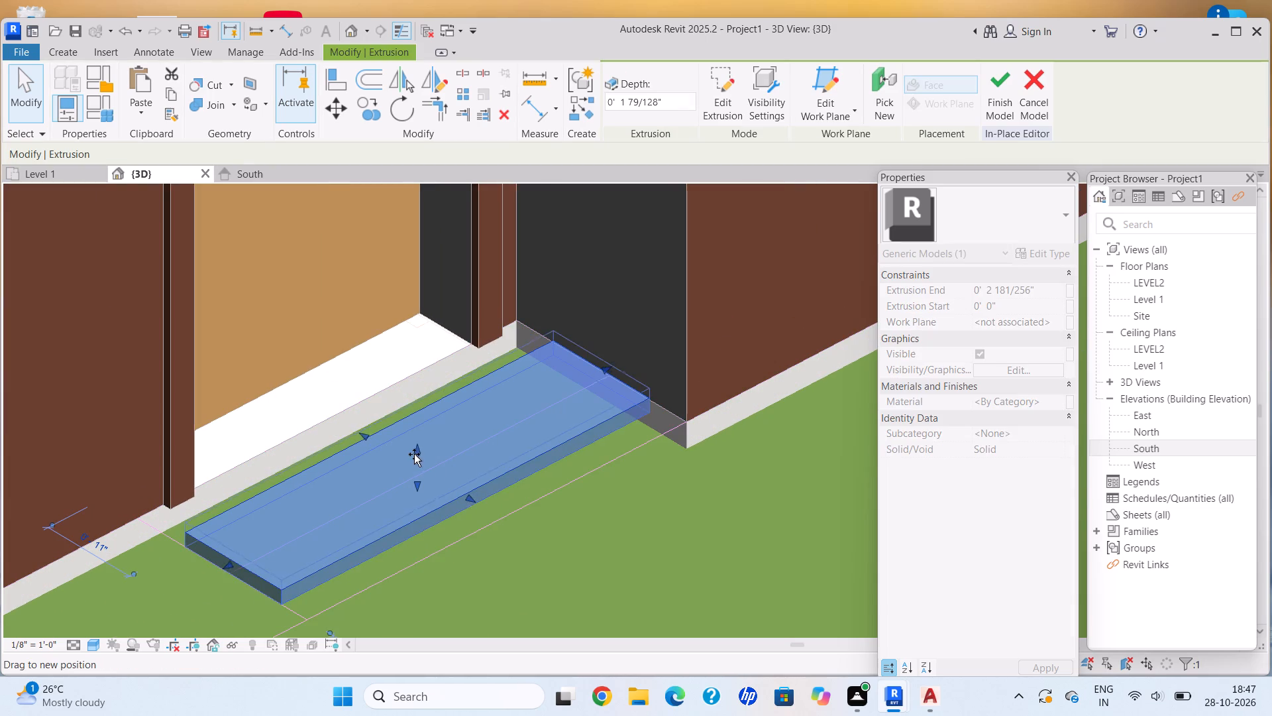
drag(414, 454, 409, 439)
Copy the door step extrusion twice outward from the door, placing the three steps one in front of the other.
scroll(384, 505, down, 3)
middle_drag(384, 505, 376, 467)
click(367, 110)
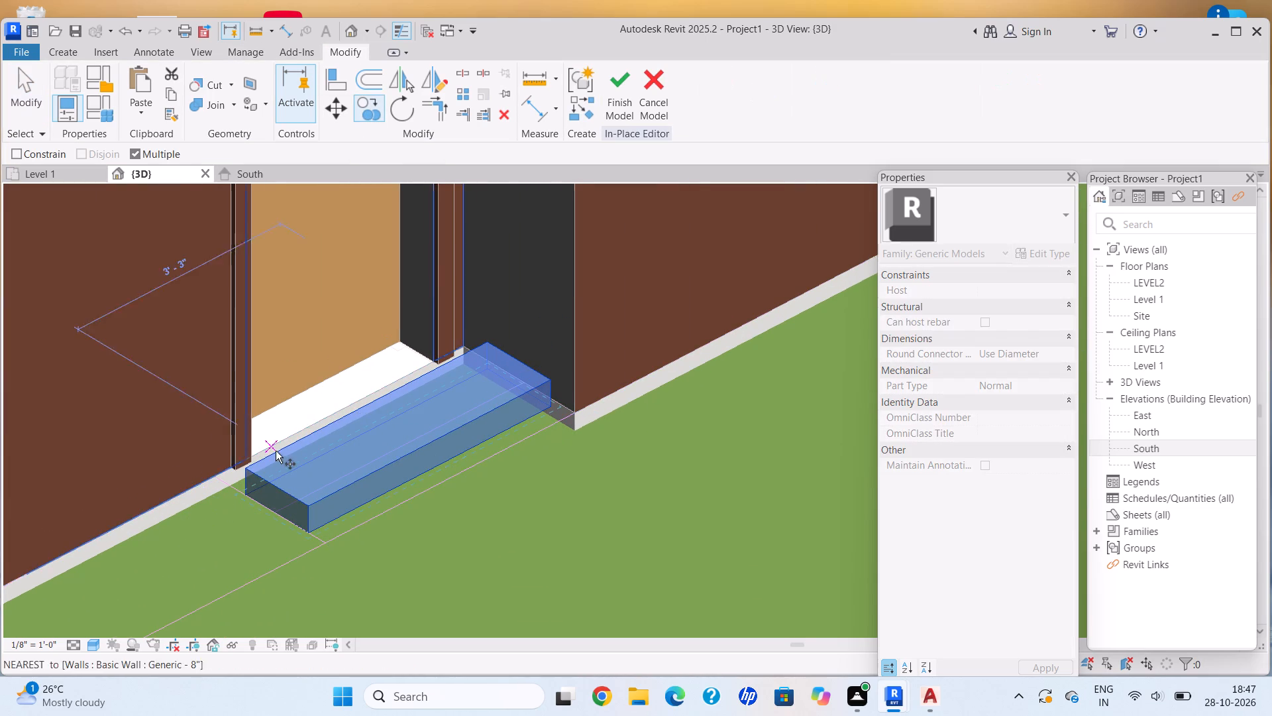
middle_drag(291, 470, 280, 432)
scroll(246, 467, up, 5)
click(227, 445)
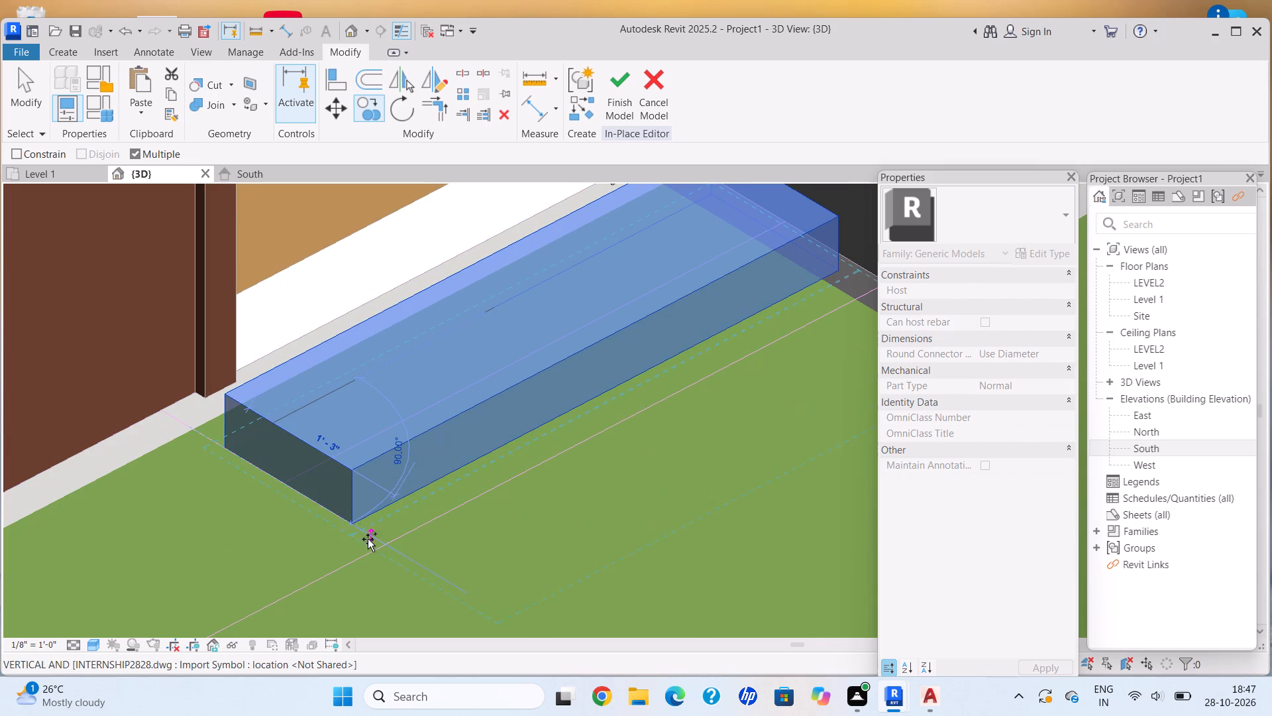
click(358, 528)
scroll(445, 553, down, 6)
middle_drag(445, 553, 335, 446)
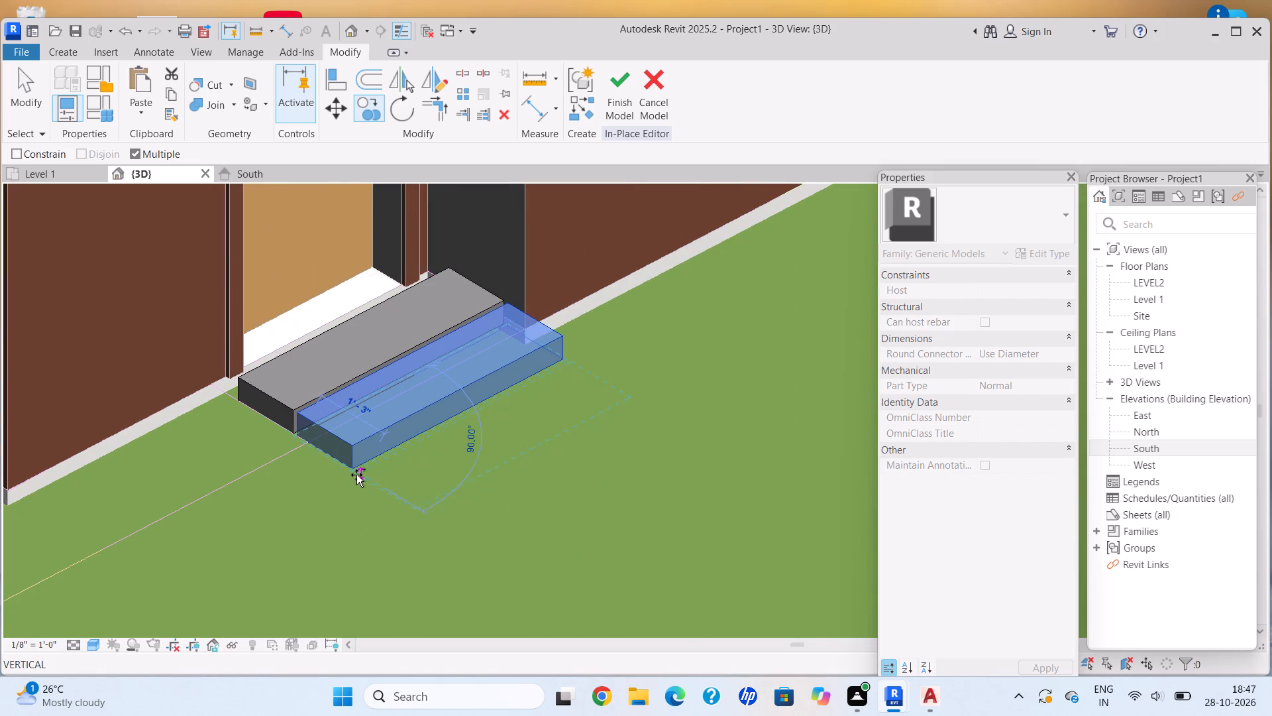
click(356, 469)
key(Escape)
key(Escape)
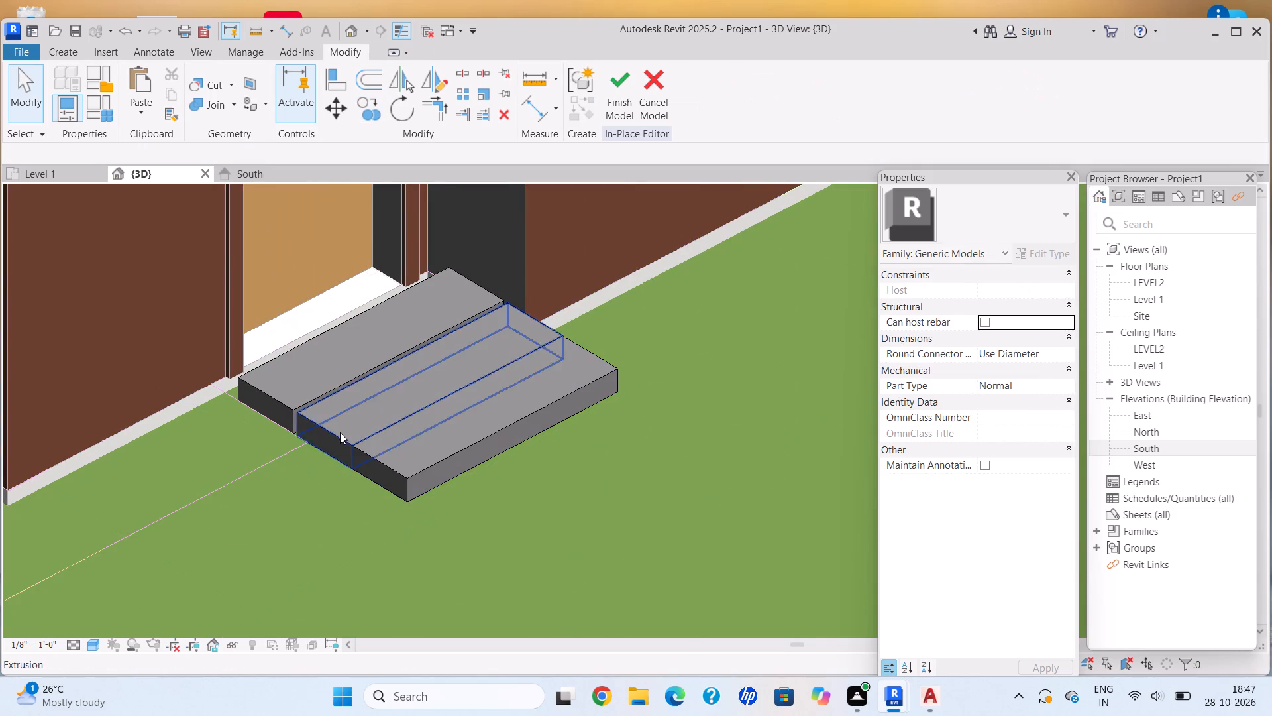
Set the top of the step nearest the door to about 7 1/2" and the middle step to about 4".
key(Escape)
click(340, 436)
scroll(380, 367, up, 4)
drag(465, 377, 461, 359)
click(223, 446)
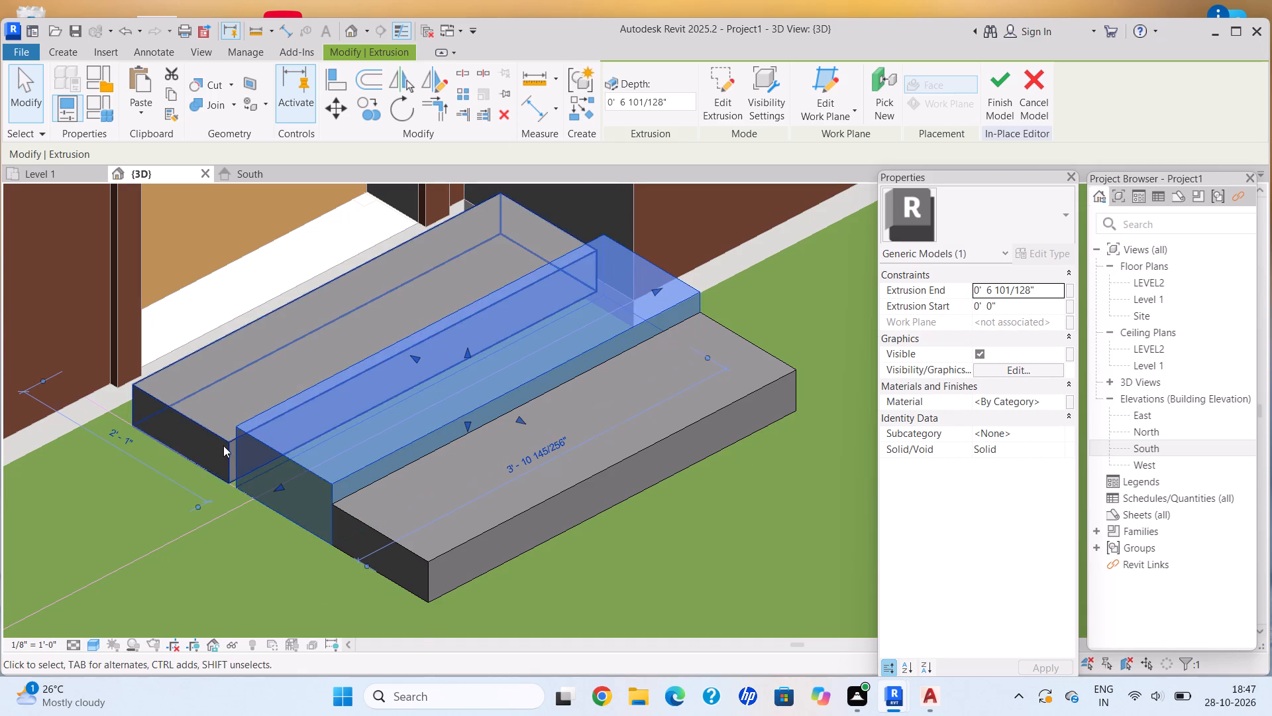
scroll(348, 376, up, 3)
drag(369, 275, 366, 249)
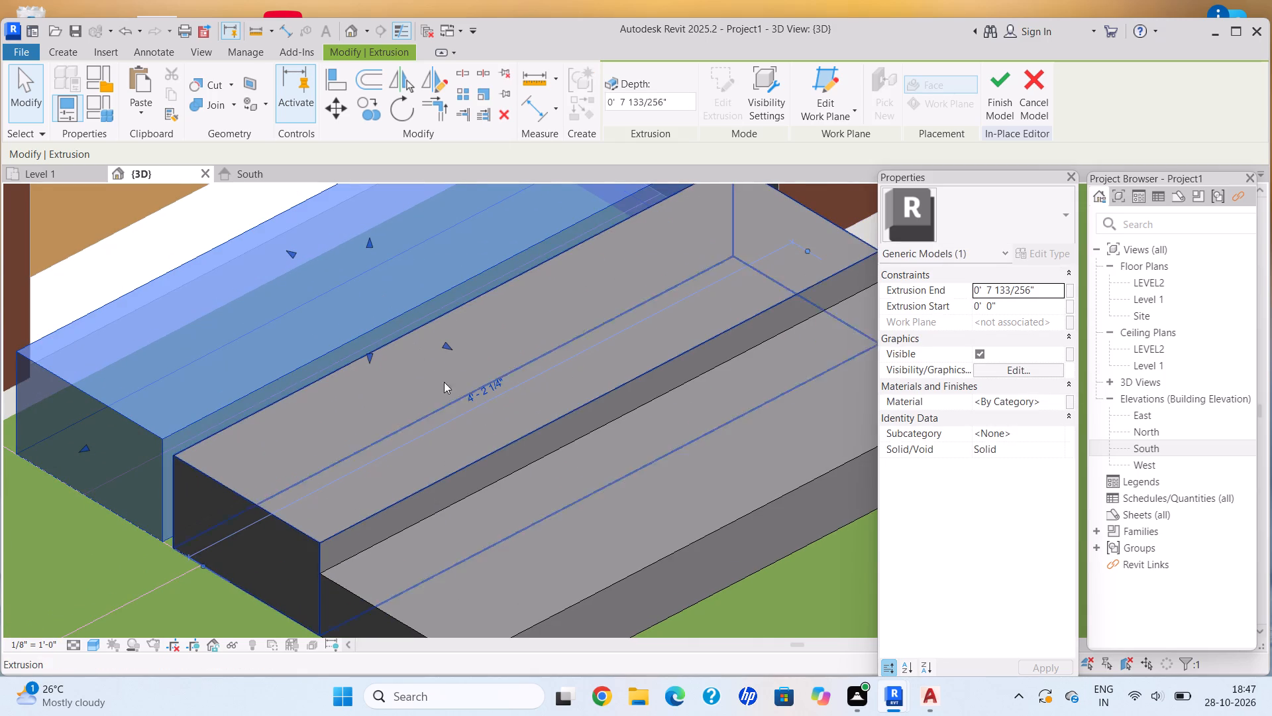
click(515, 436)
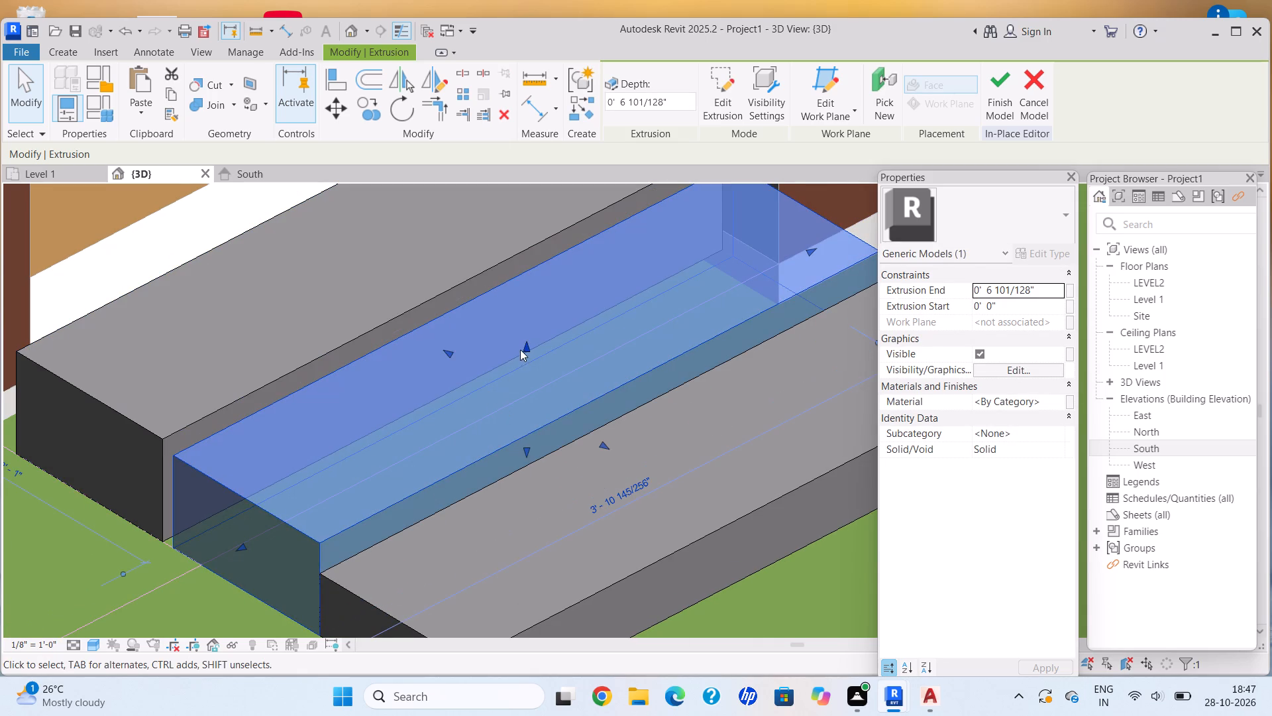
drag(520, 347, 522, 391)
scroll(578, 479, down, 1)
middle_drag(578, 479, 553, 444)
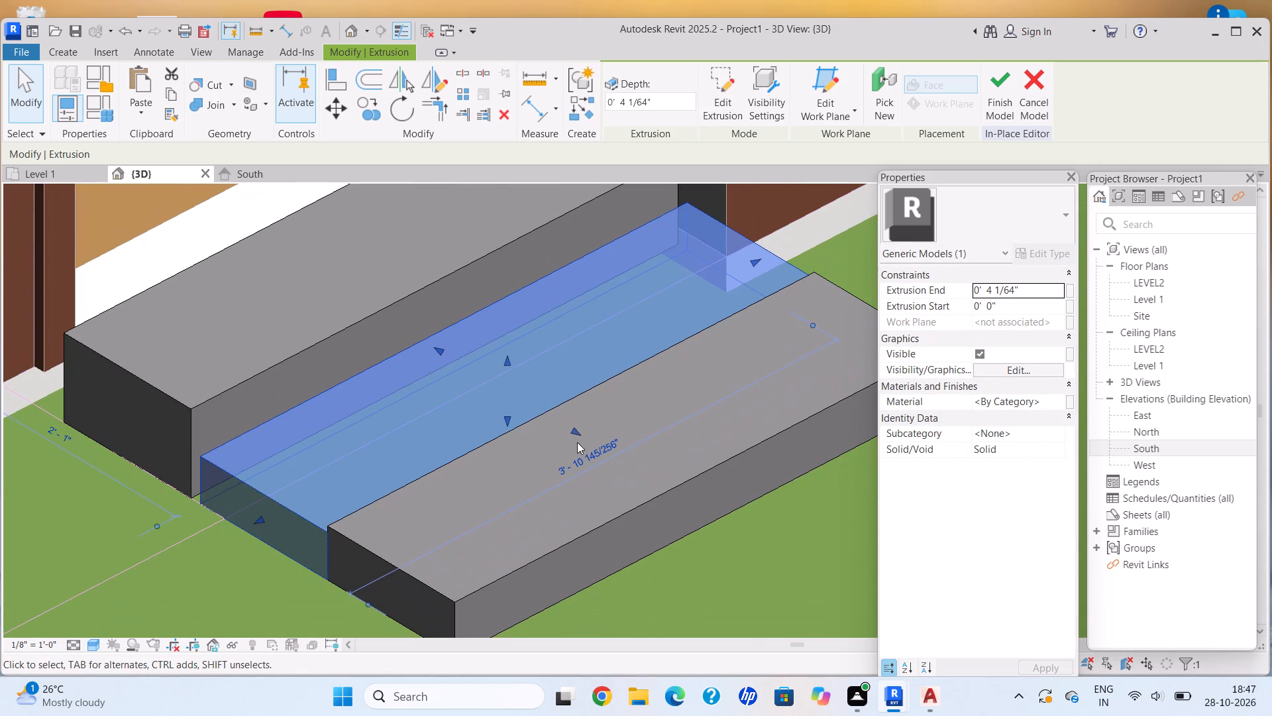
Lower the outermost step below the middle one, first to about 1/2" thick and finally slightly thicker.
click(622, 511)
drag(633, 430, 643, 469)
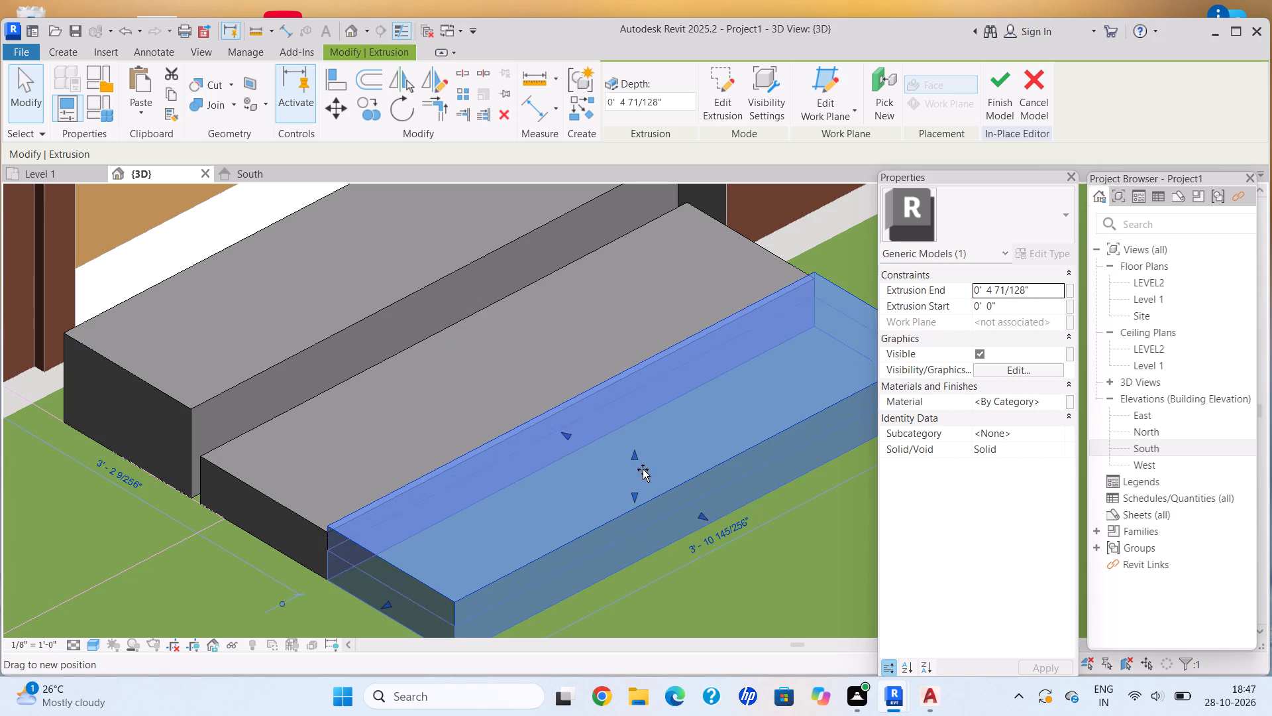
drag(643, 469, 646, 485)
key(Escape)
scroll(682, 536, down, 10)
shift+middle_drag(678, 552, 648, 529)
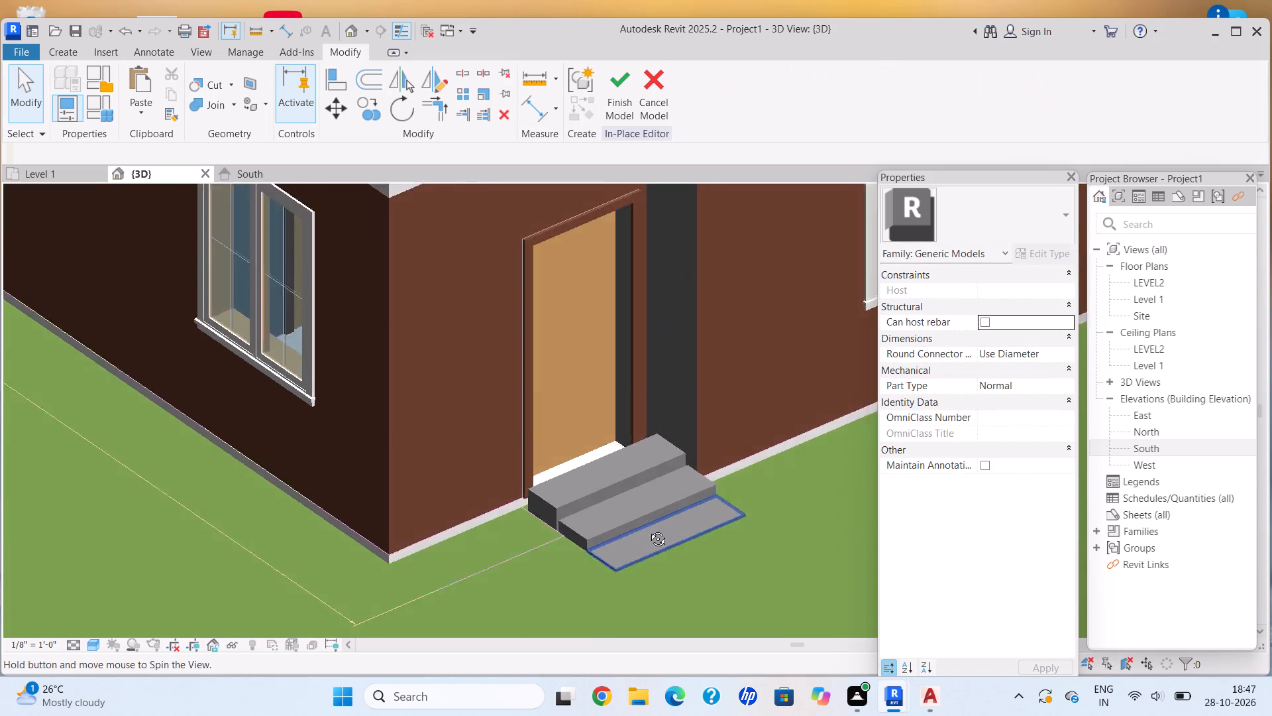
shift+middle_drag(648, 529, 635, 514)
shift+scroll(635, 514, down, 3)
shift+middle_drag(635, 510, 584, 501)
scroll(664, 520, up, 2)
click(619, 540)
scroll(602, 544, up, 6)
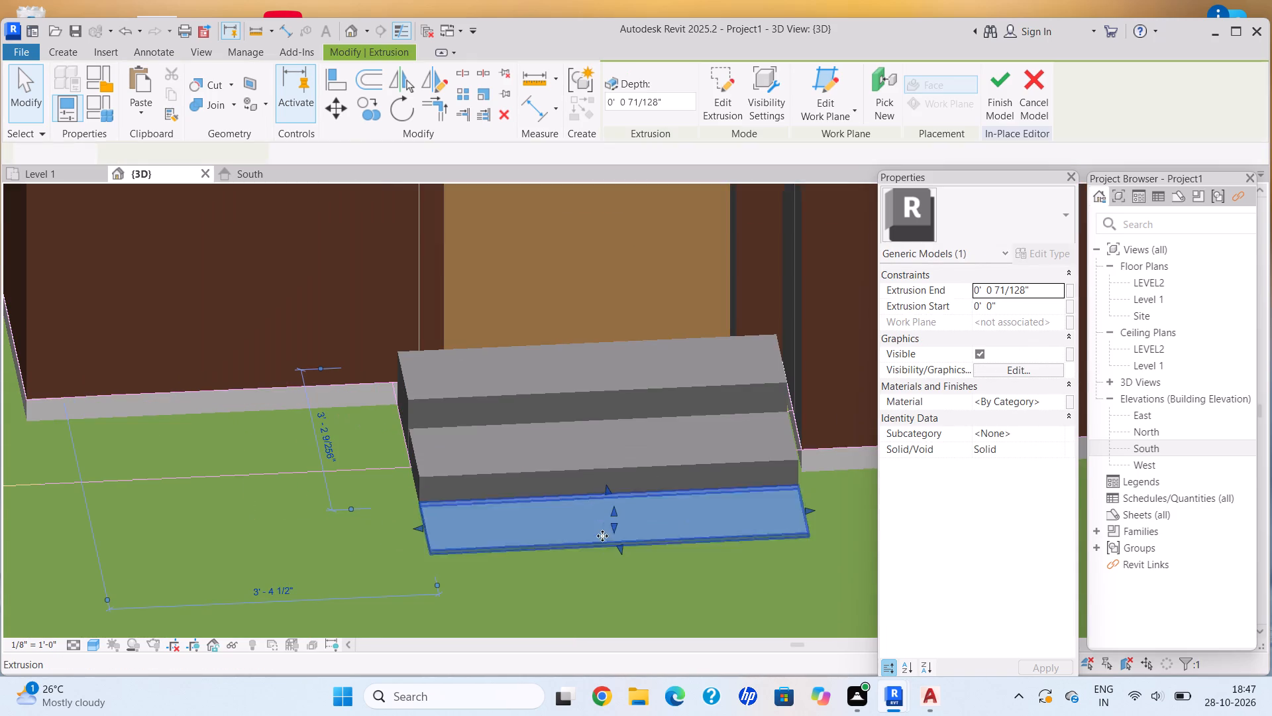
click(617, 510)
key(Escape)
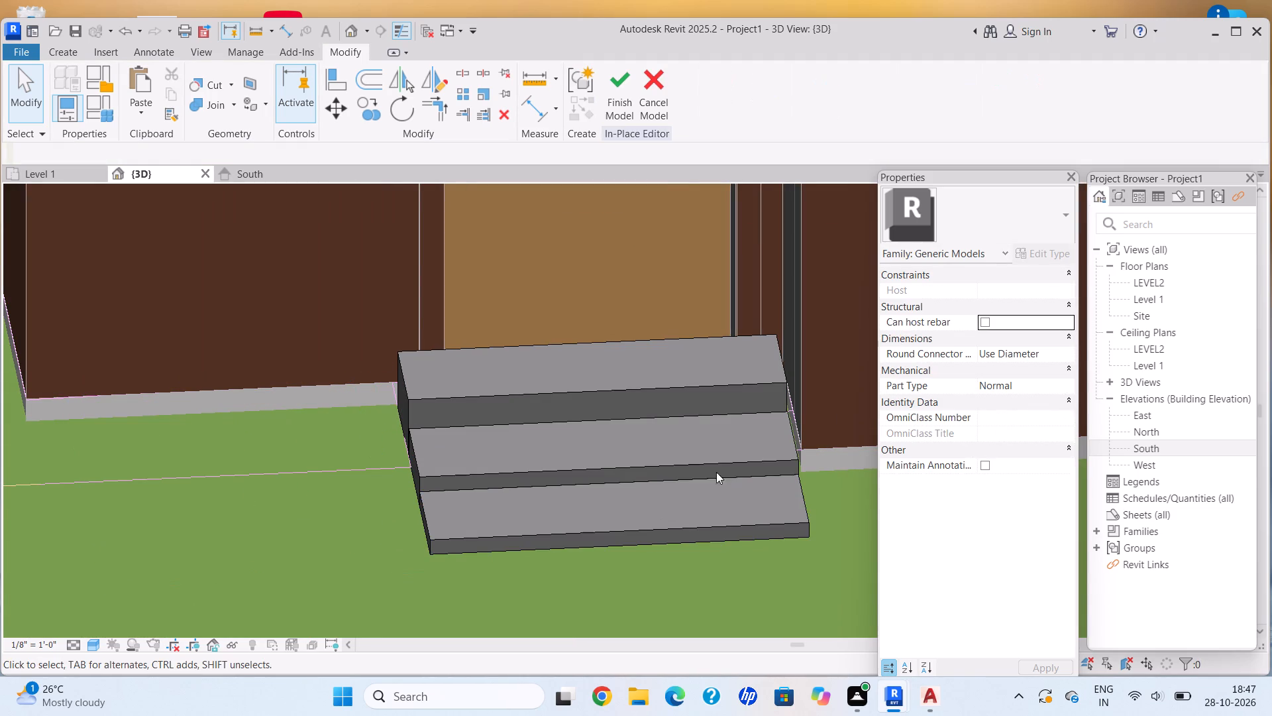
Finish the in-place model of the three entrance steps.
click(619, 78)
key(Escape)
Reopen the in-place entrance steps component for editing.
scroll(735, 406, down, 4)
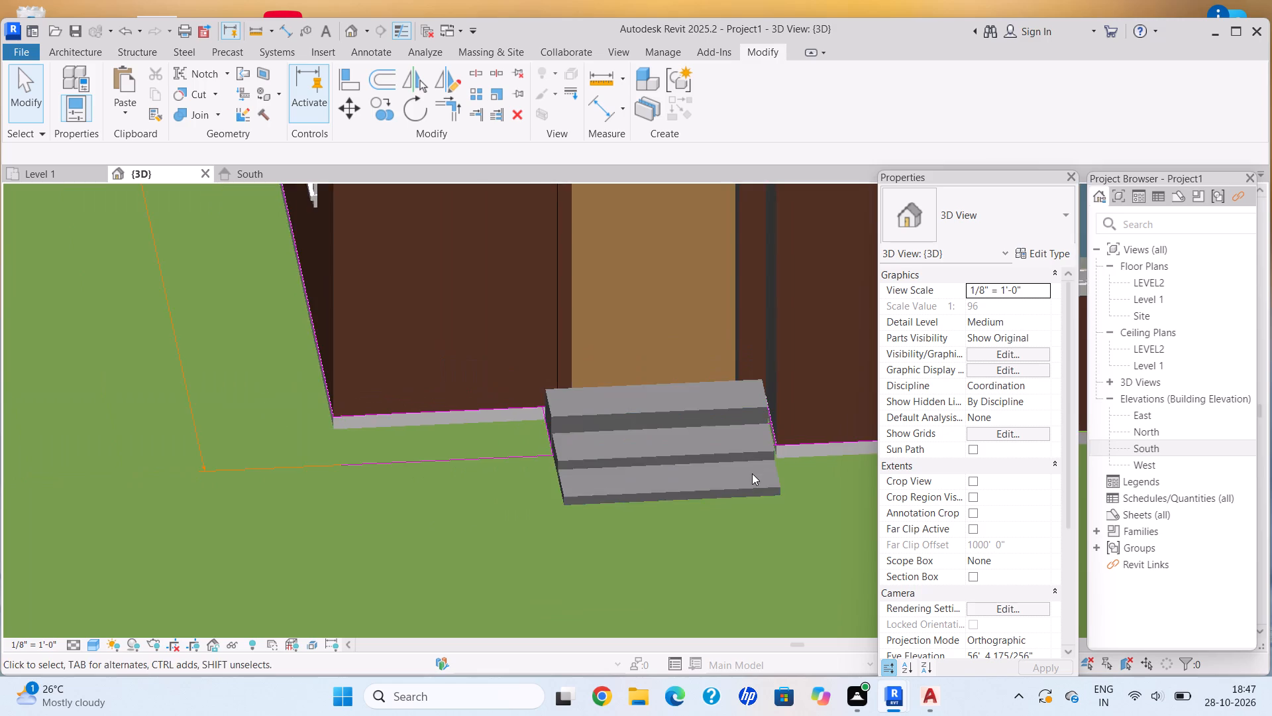
middle_drag(749, 473, 710, 456)
scroll(729, 467, up, 4)
click(769, 455)
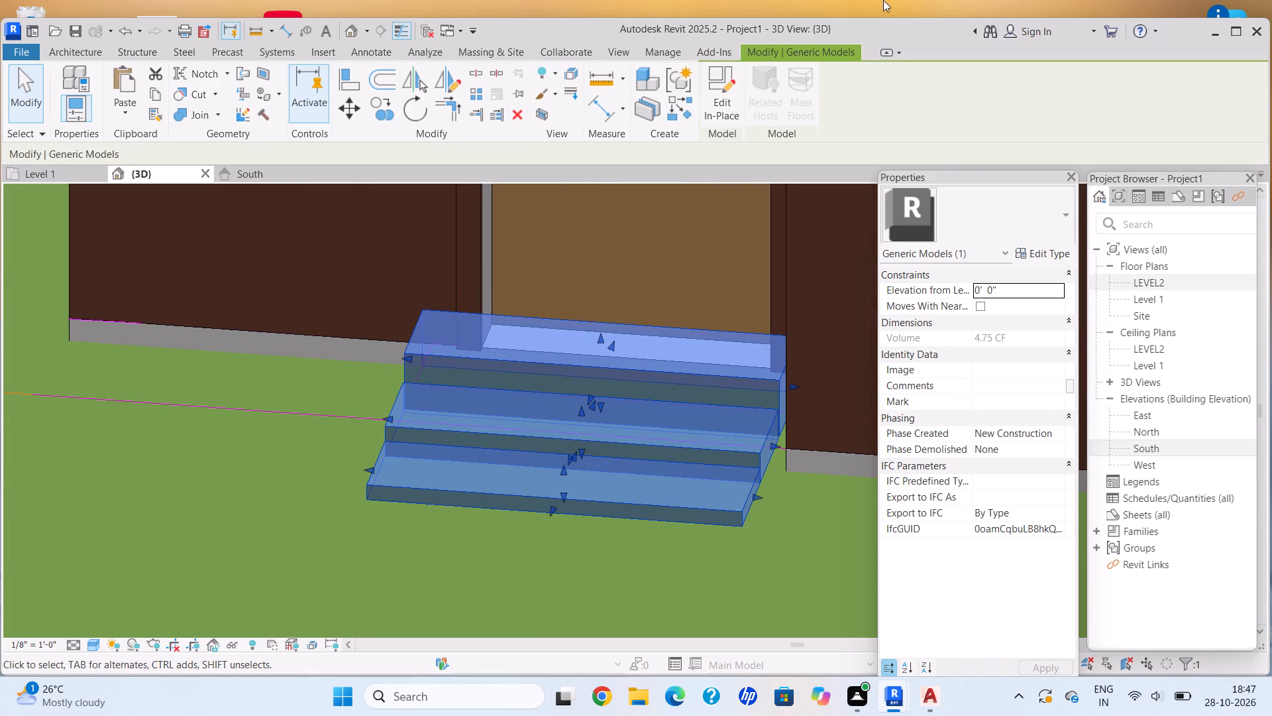
click(719, 99)
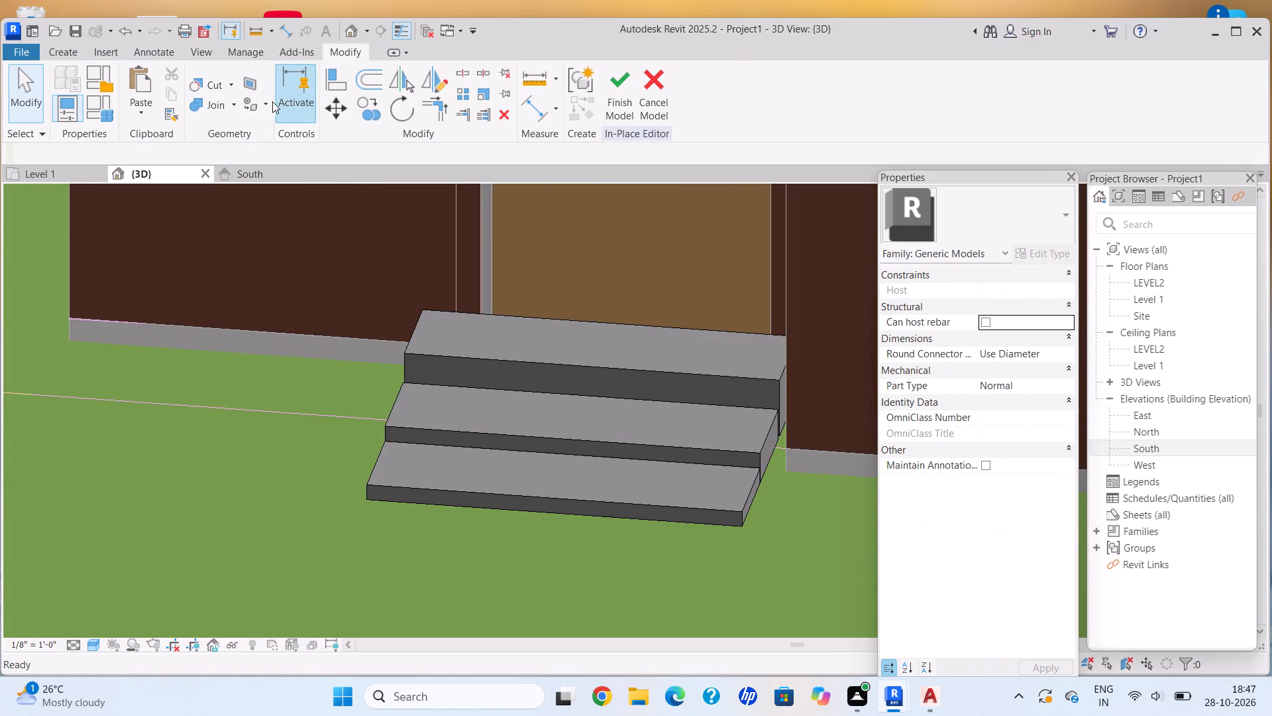
Paint the treads and front risers of all three entrance steps with the Cherry material.
click(267, 101)
click(285, 127)
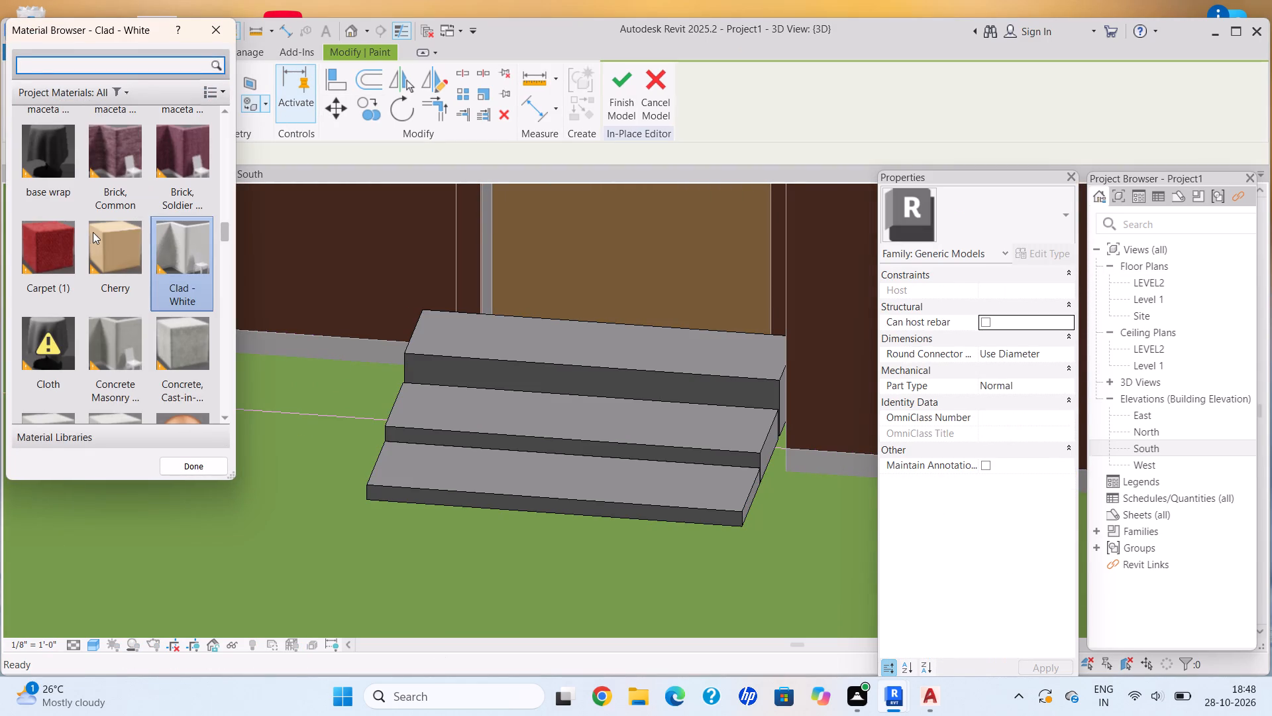
click(92, 234)
scroll(569, 318, up, 3)
click(542, 369)
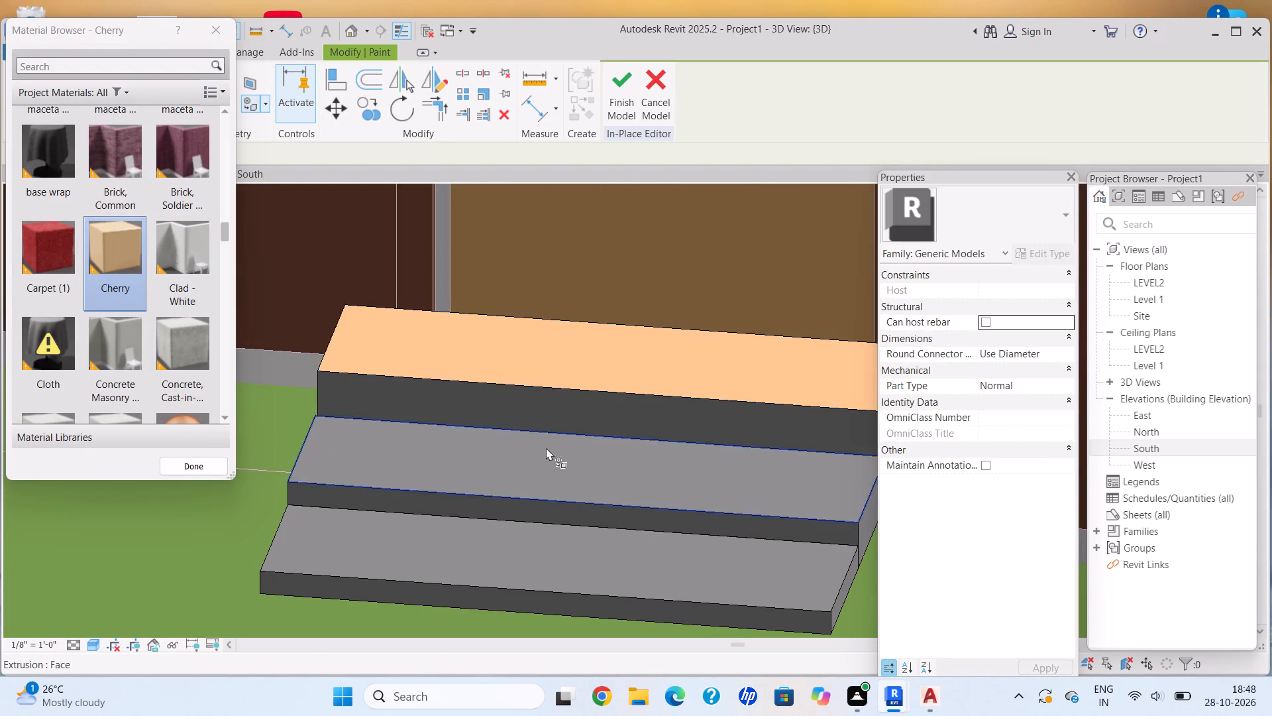
click(546, 447)
scroll(561, 434, down, 5)
scroll(564, 421, up, 5)
click(564, 421)
click(564, 528)
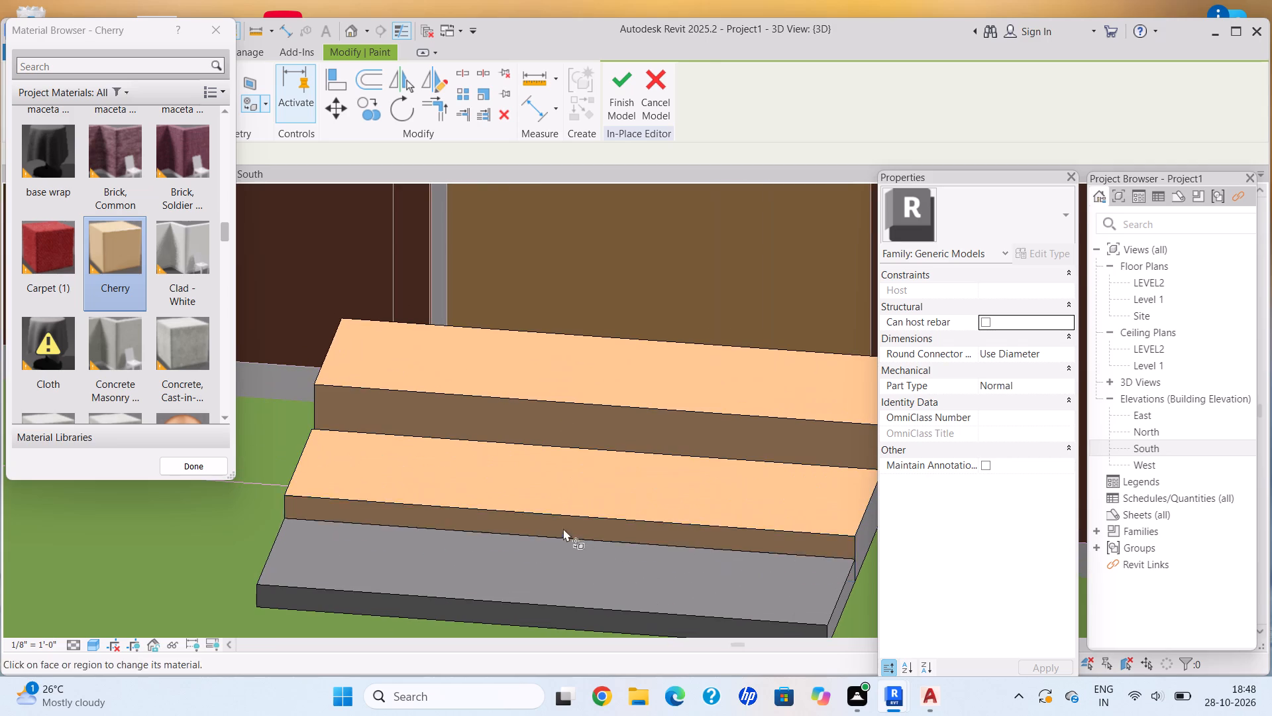
click(573, 566)
scroll(555, 550, down, 5)
middle_drag(545, 548, 560, 480)
scroll(556, 550, up, 7)
click(552, 538)
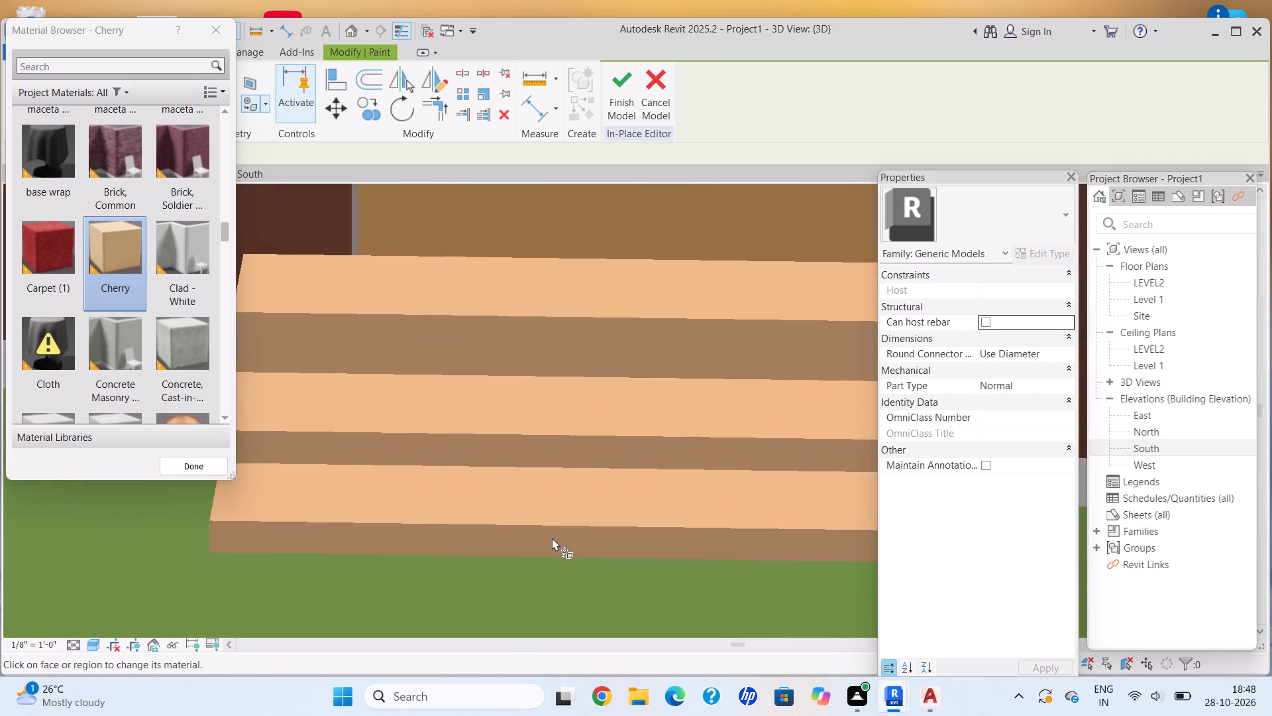
Paint the end faces of all three entrance steps on one side with the Cherry material.
scroll(457, 529, down, 6)
shift+middle_drag(430, 487, 435, 477)
shift+middle_drag(445, 461, 612, 488)
scroll(480, 506, up, 6)
click(476, 494)
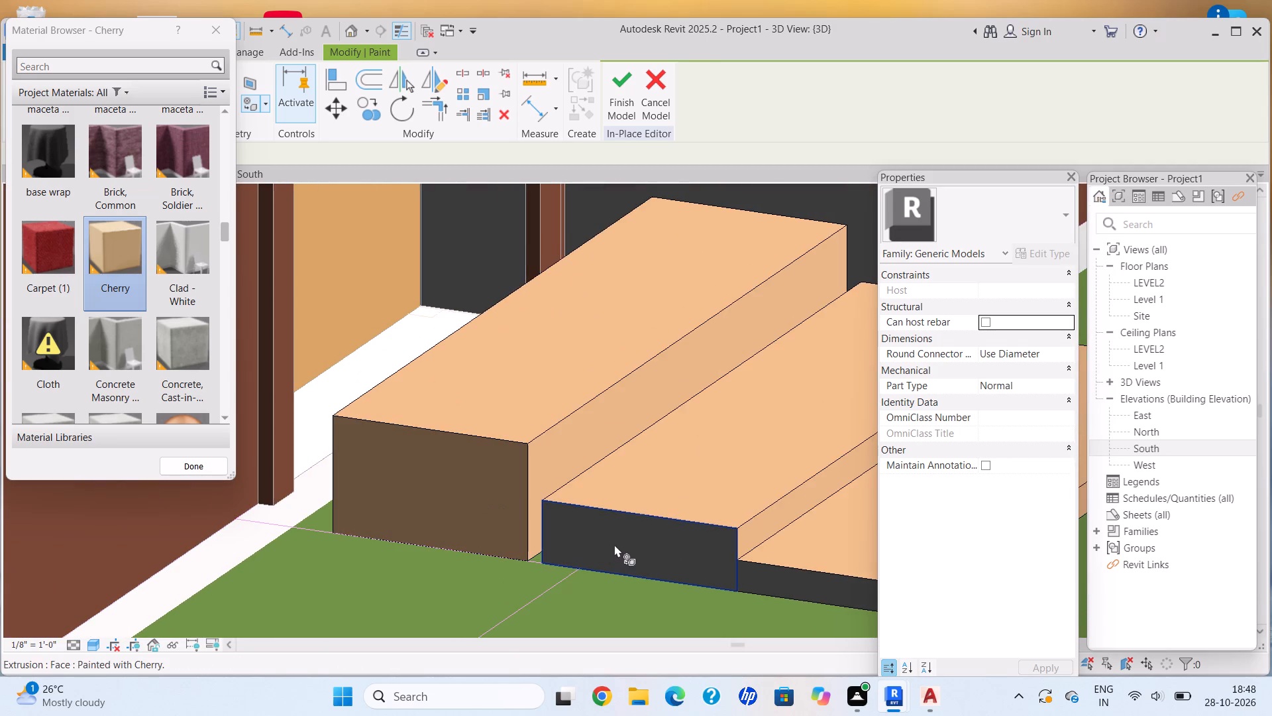
click(614, 544)
middle_drag(678, 545, 472, 479)
click(619, 521)
Paint the end faces on the opposite side of the three entrance steps with Cherry and leave the Paint tool.
scroll(755, 491, down, 6)
middle_drag(743, 472, 540, 444)
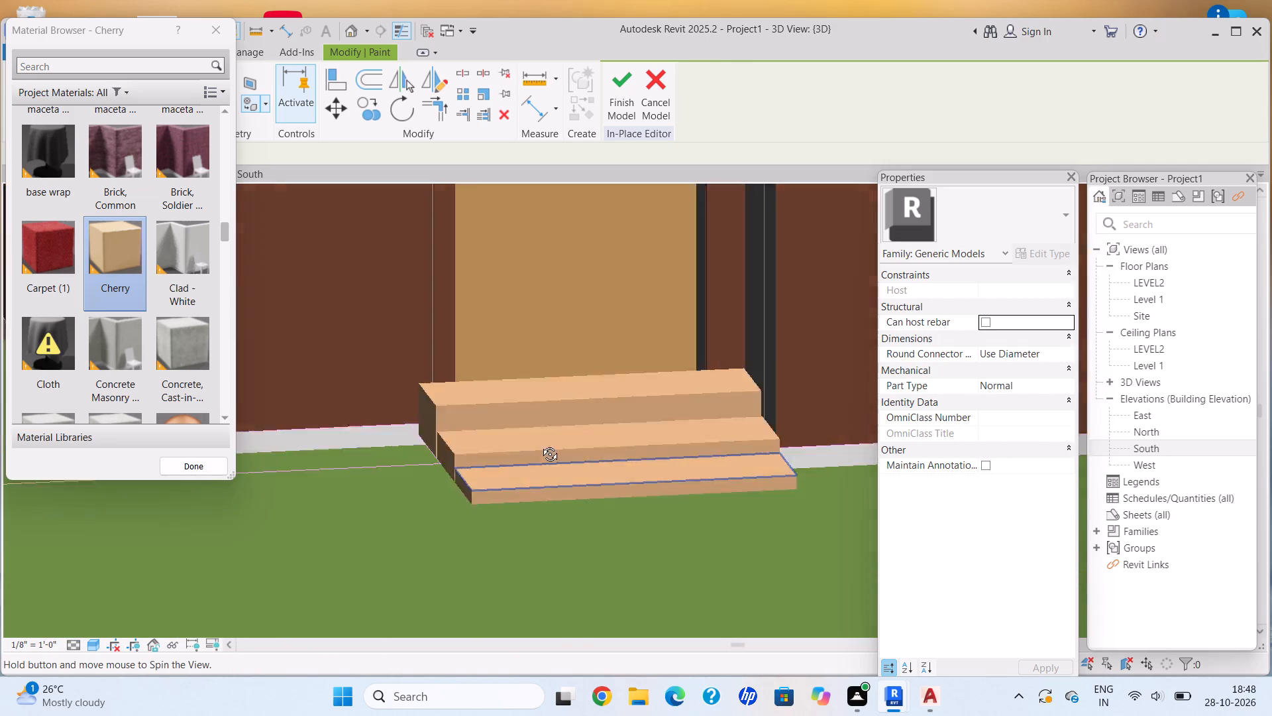
middle_drag(540, 444, 517, 444)
scroll(666, 493, up, 7)
shift+middle_drag(666, 493, 656, 489)
click(658, 488)
click(794, 446)
click(763, 427)
scroll(684, 422, down, 4)
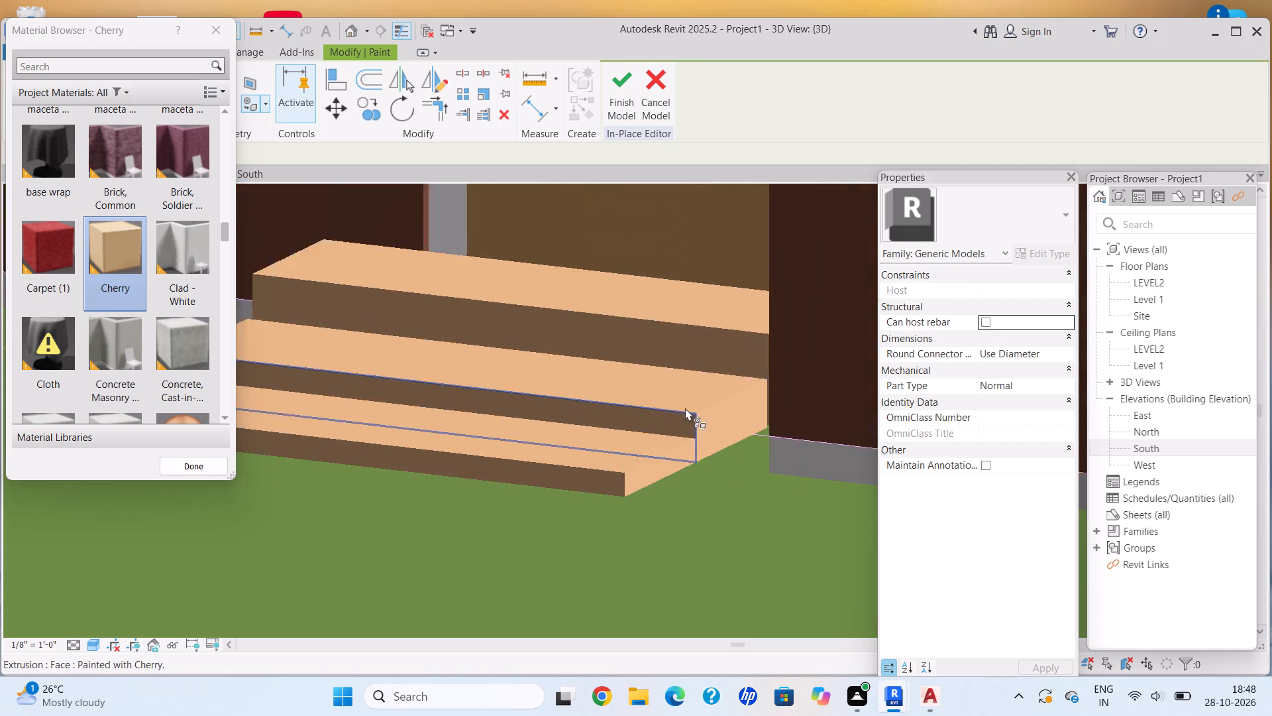
shift+middle_drag(711, 369, 756, 380)
scroll(802, 361, up, 6)
click(817, 358)
scroll(751, 447, down, 9)
middle_drag(714, 437, 610, 420)
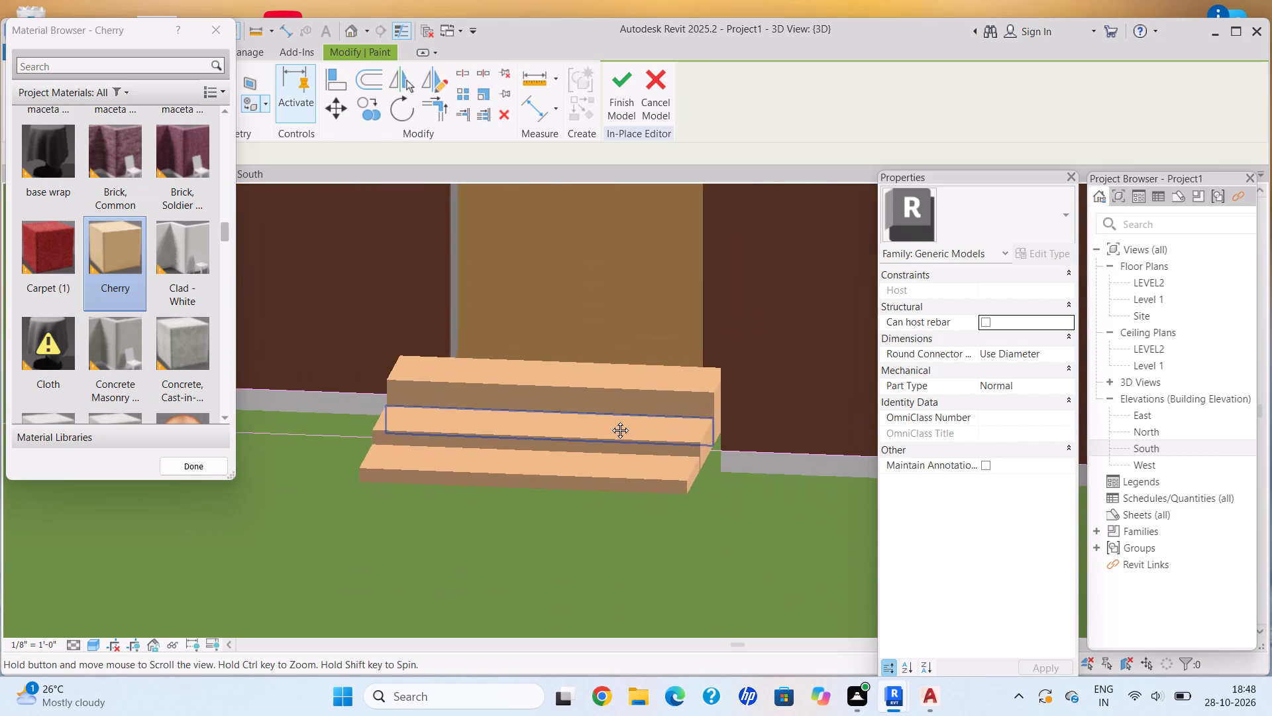
scroll(610, 420, down, 1)
middle_drag(610, 420, 521, 419)
shift+middle_drag(520, 414, 611, 440)
shift+scroll(619, 440, down, 1)
shift+middle_drag(483, 443, 570, 441)
scroll(466, 442, up, 6)
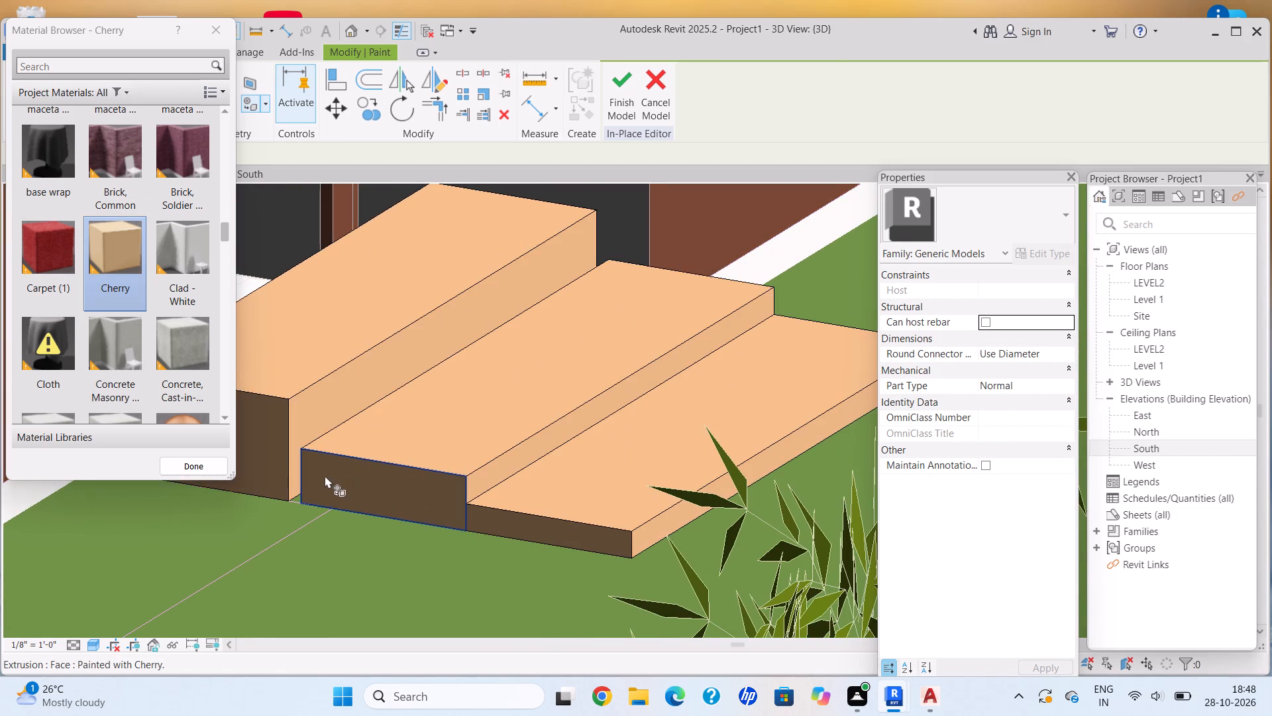
key(Escape)
Move the middle entrance step from its bottom corner to the top step's bottom corner, closing the gap between them.
shift+middle_drag(310, 483, 329, 493)
shift+middle_drag(333, 495, 342, 499)
click(366, 508)
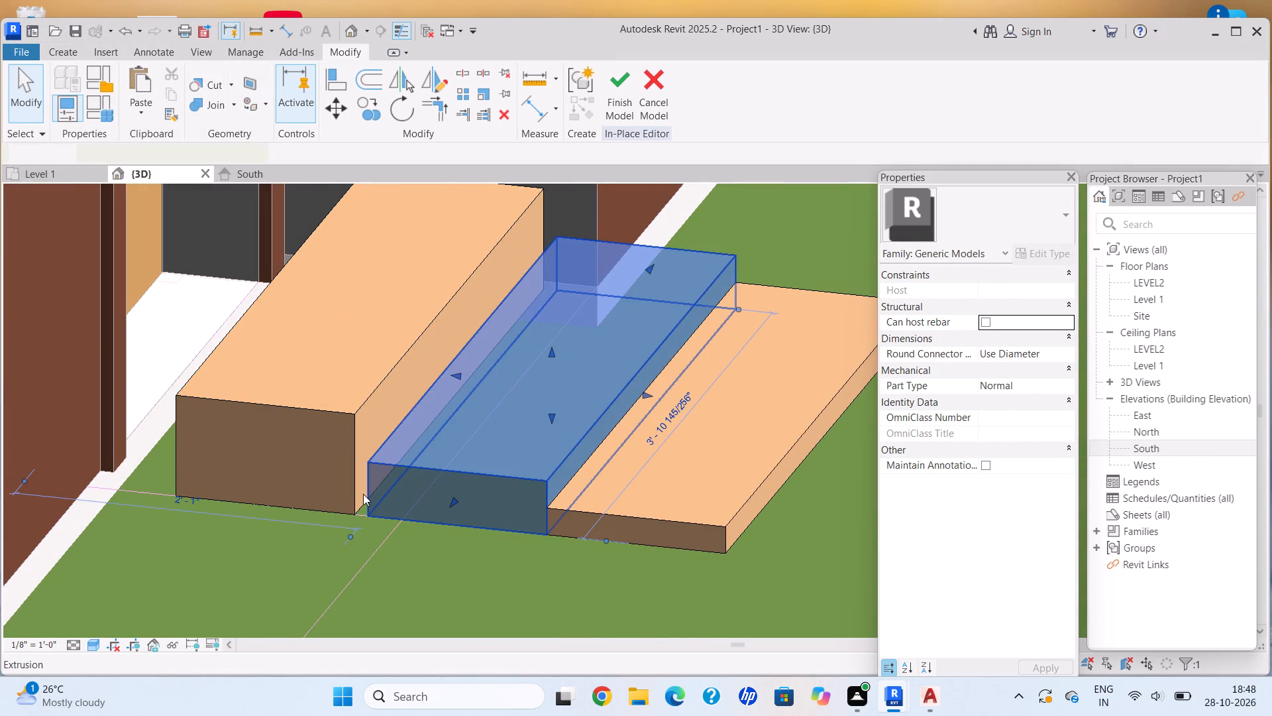
click(334, 104)
scroll(362, 505, up, 6)
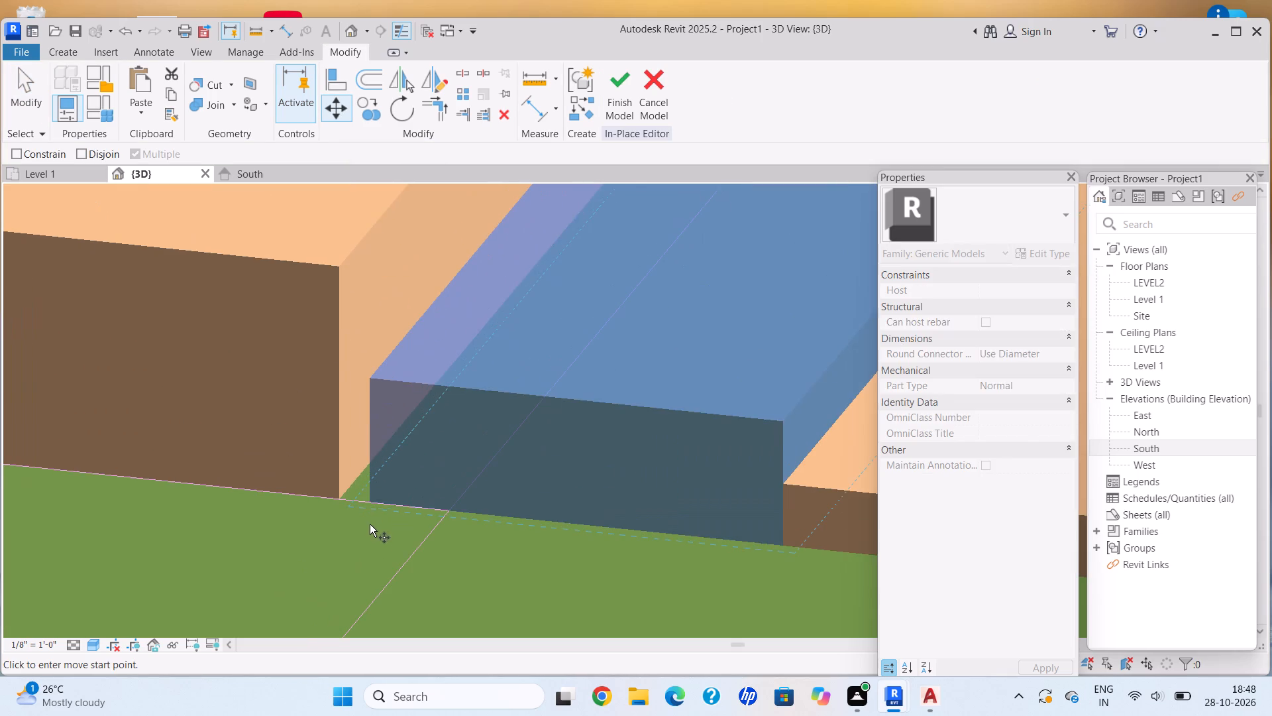
click(368, 498)
click(346, 496)
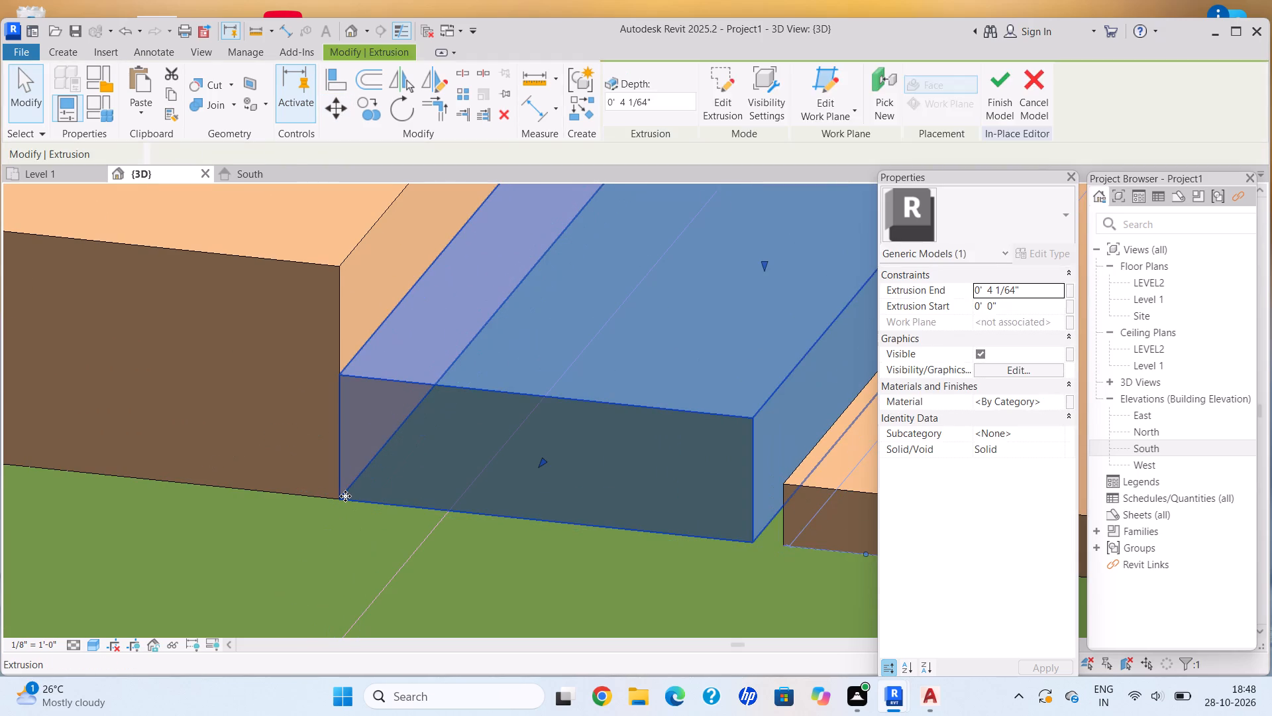
key(Escape)
Move the outermost entrance step by its bottom corner onto the middle step's bottom corner, closing the gap.
scroll(425, 517, down, 7)
scroll(521, 521, up, 6)
click(595, 535)
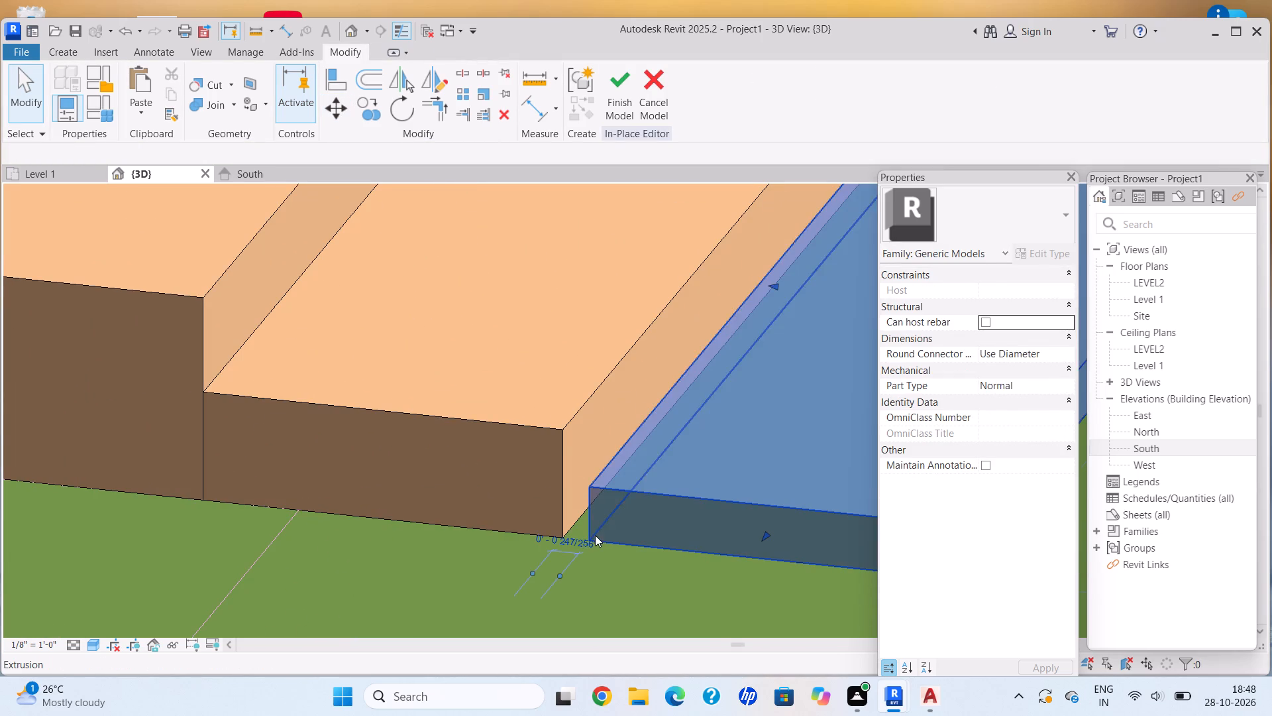
click(335, 102)
scroll(592, 502, up, 6)
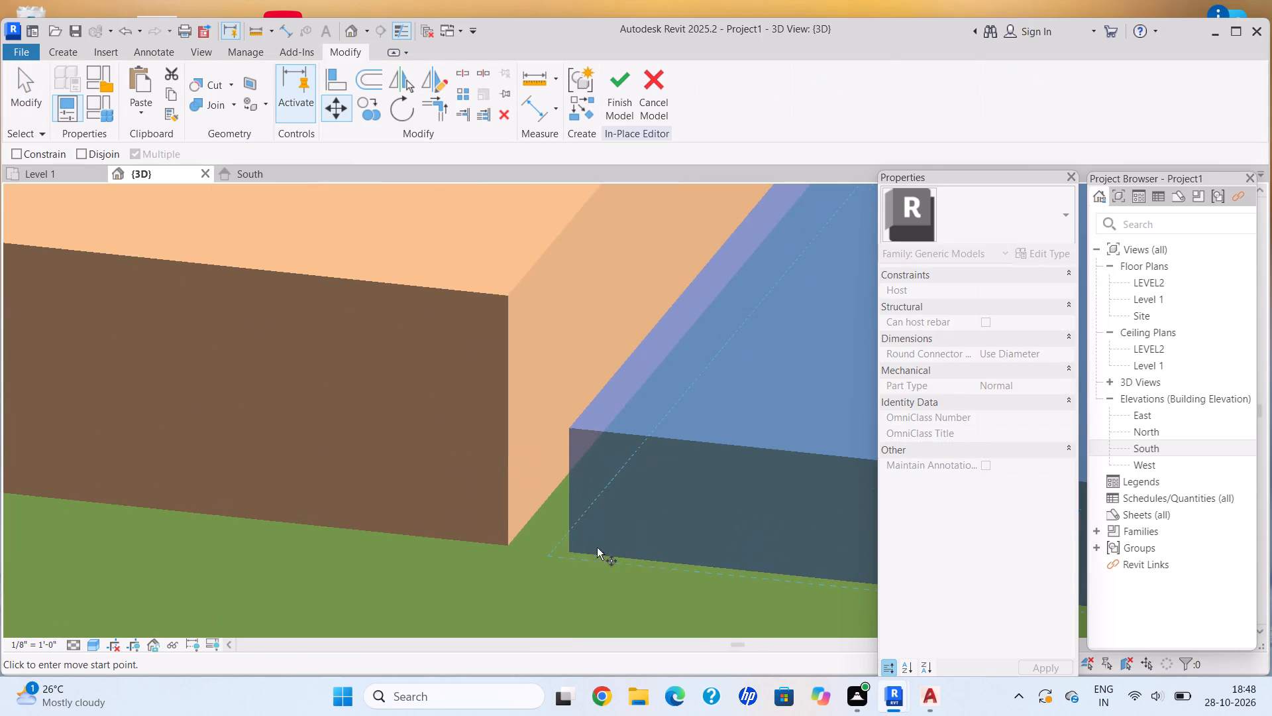
click(568, 550)
click(511, 543)
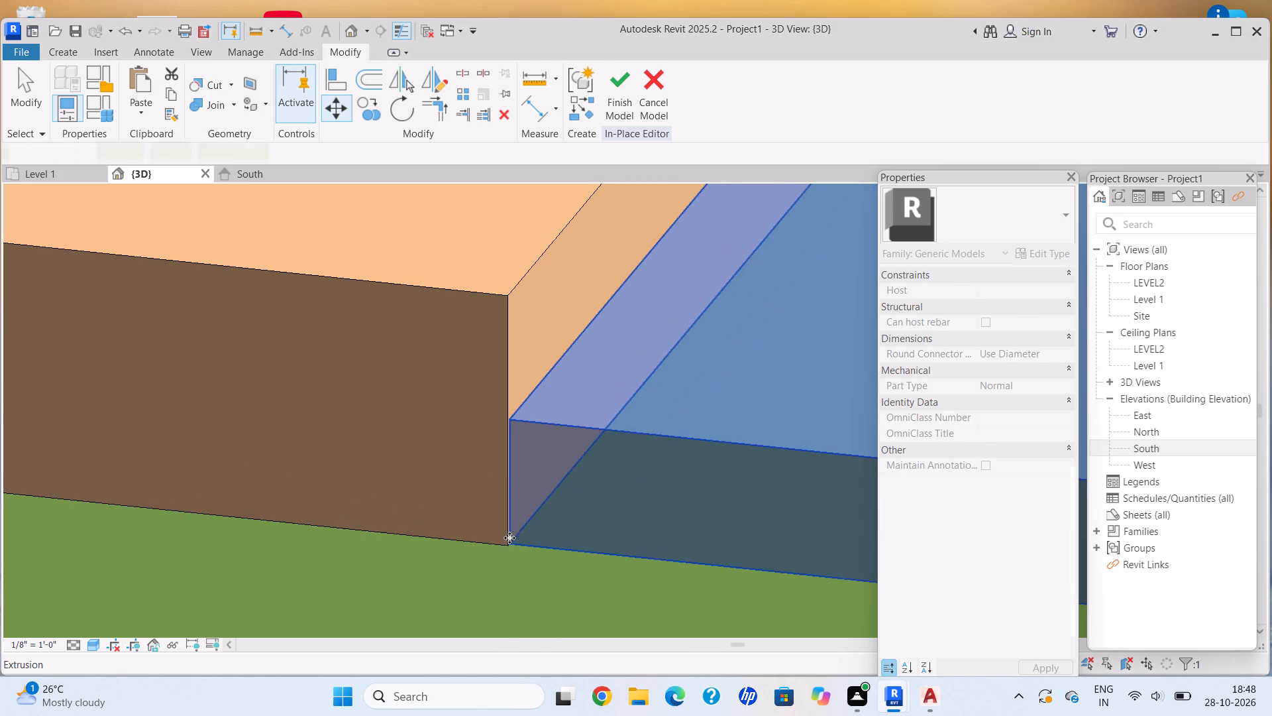
key(Escape)
Finish the in-place model of the Cherry-painted entrance steps.
scroll(560, 524, down, 8)
scroll(561, 520, down, 13)
shift+middle_drag(582, 522, 445, 479)
shift+scroll(445, 479, down, 1)
scroll(460, 481, down, 6)
shift+middle_drag(469, 487, 353, 497)
shift+scroll(352, 498, down, 3)
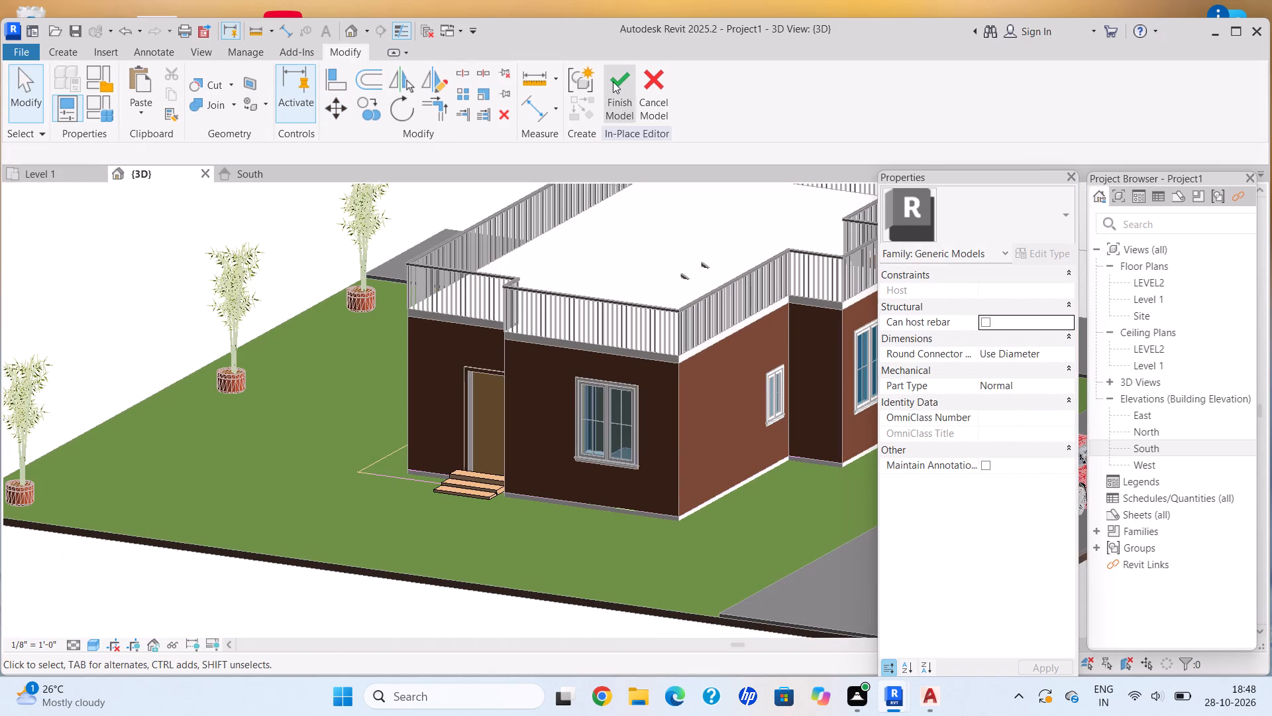
click(613, 81)
scroll(439, 351, down, 5)
key(Escape)
key(Escape)
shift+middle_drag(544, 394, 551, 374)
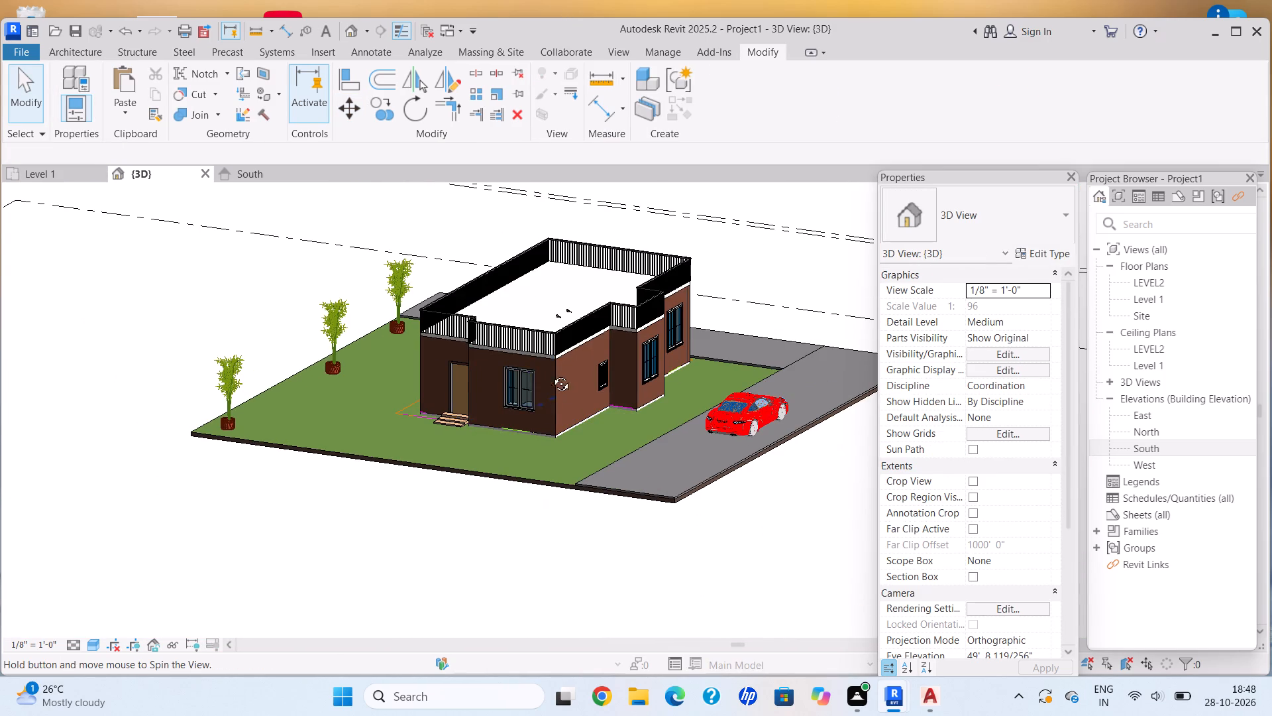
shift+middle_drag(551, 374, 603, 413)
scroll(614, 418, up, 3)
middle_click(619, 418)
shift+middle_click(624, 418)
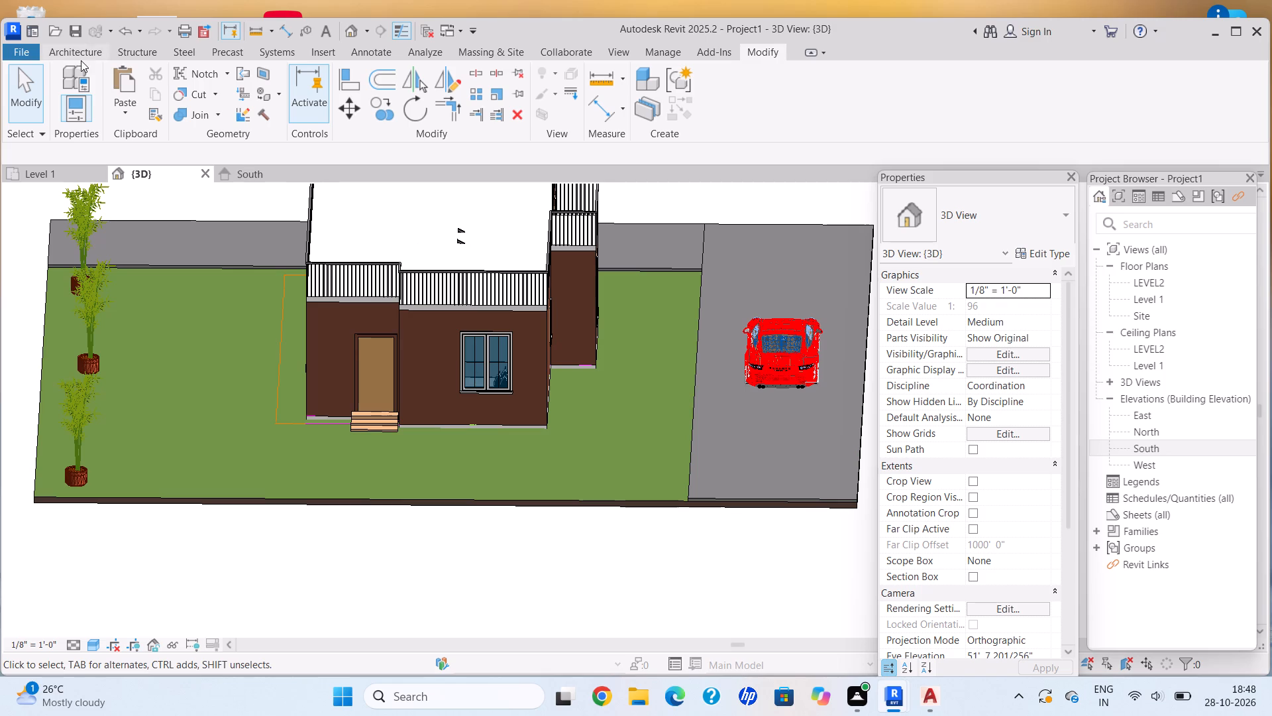
Save the project as a Revit project file named INTERNSHIP DAY17 FAV7 in the Documents folder.
click(30, 48)
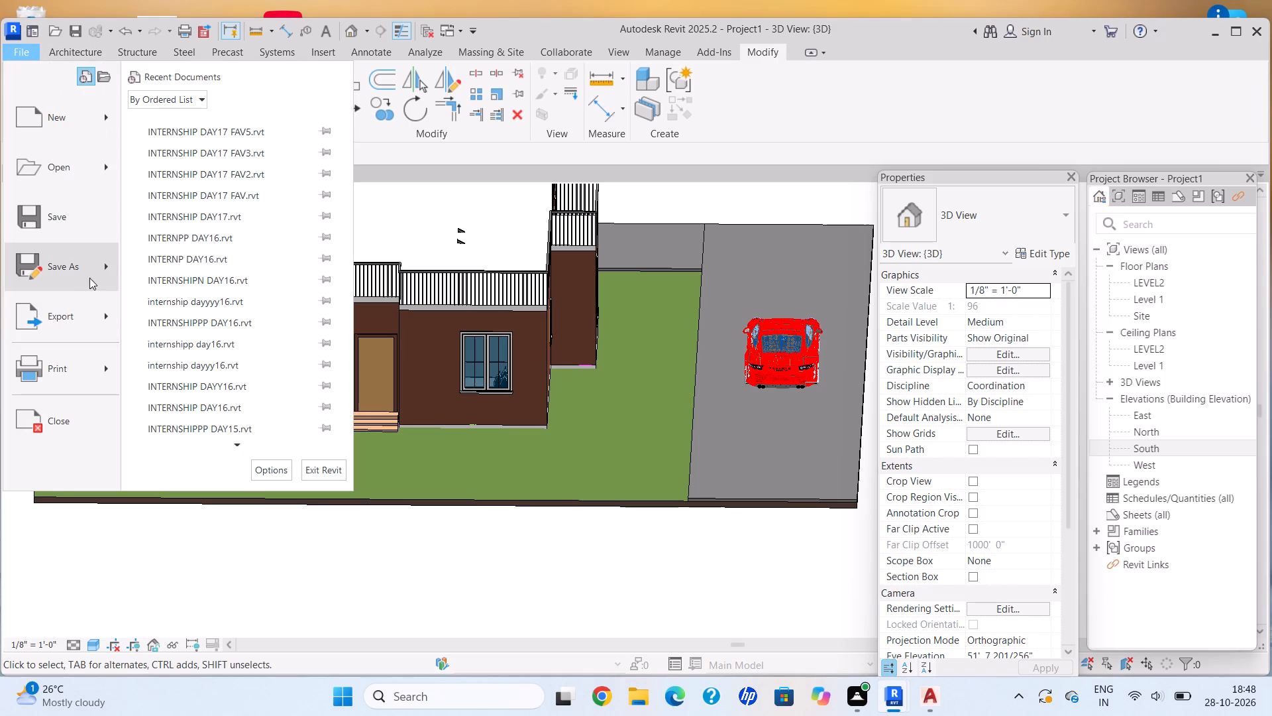
click(84, 268)
click(203, 200)
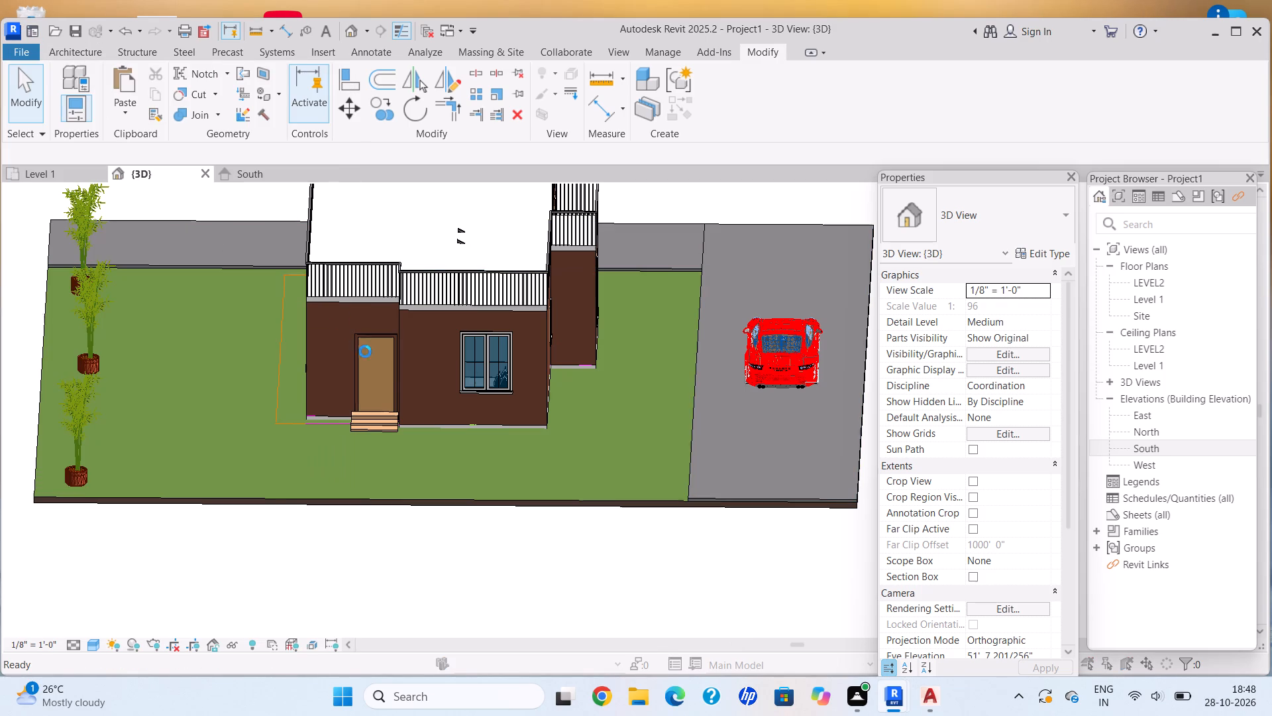
click(551, 456)
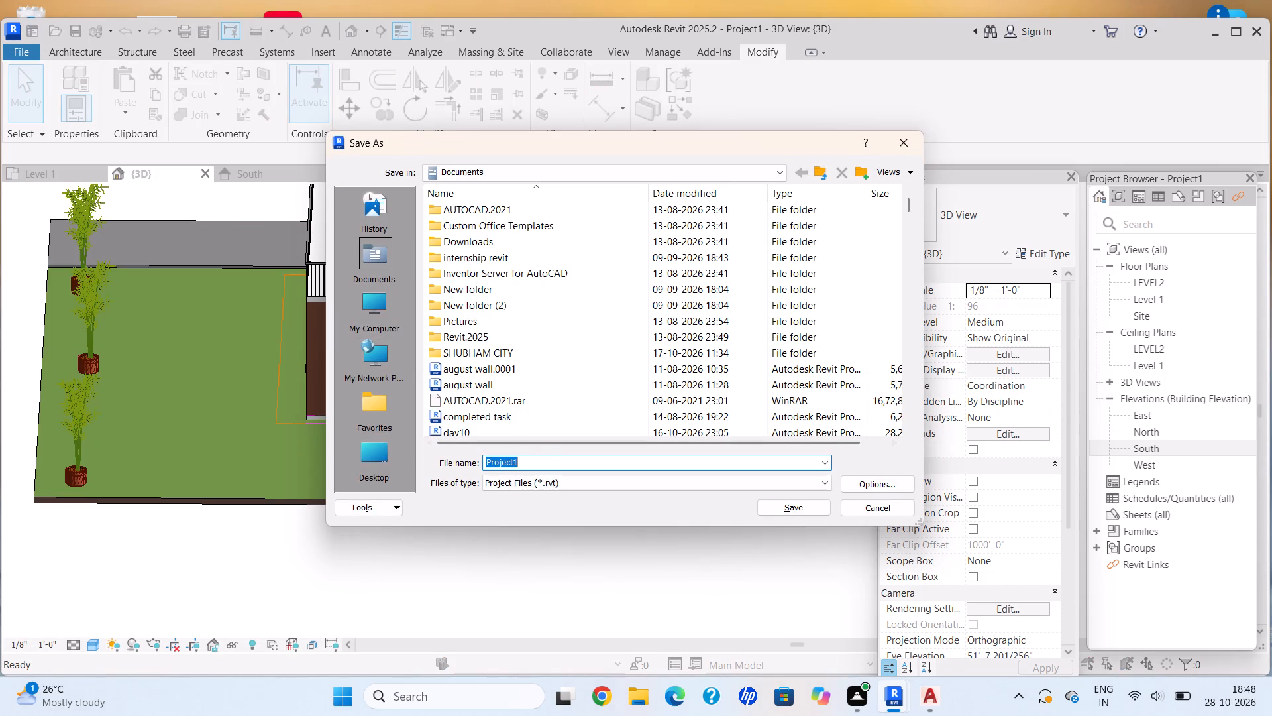
click(564, 465)
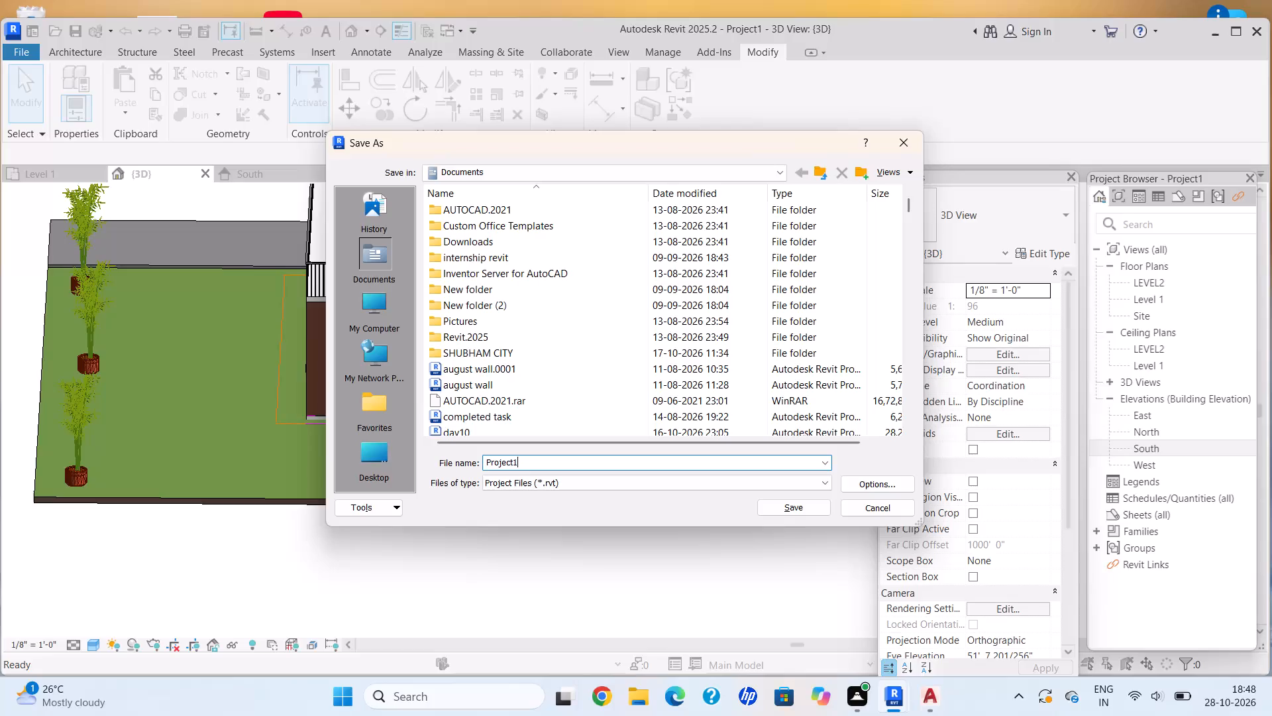
key(BackSpace)
key(BackSpace)
key(BackSpace)
key(BackSpace)
key(BackSpace)
key(BackSpace)
key(BackSpace)
key(BackSpace)
key(BackSpace)
key(BackSpace)
key(BackSpace)
key(BackSpace)
key(BackSpace)
text(INTERNSHIP DAY17)
key(space)
text(FAV)
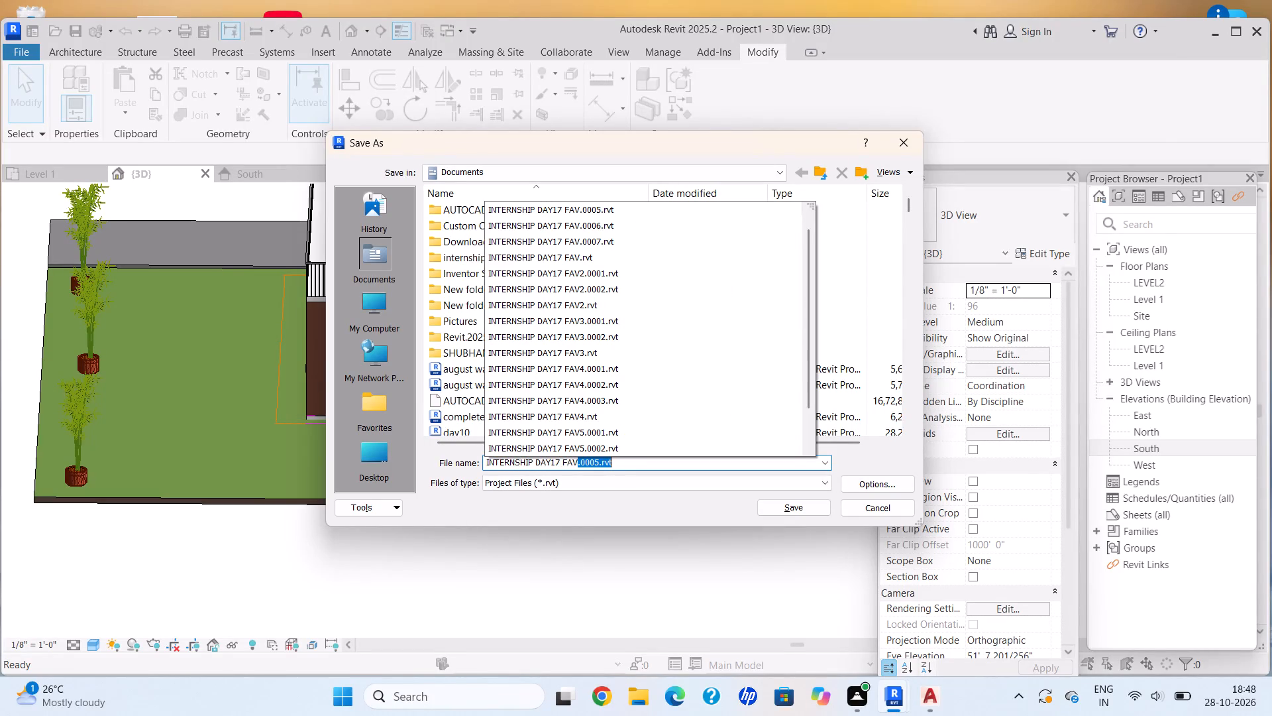
key(6)
key(BackSpace)
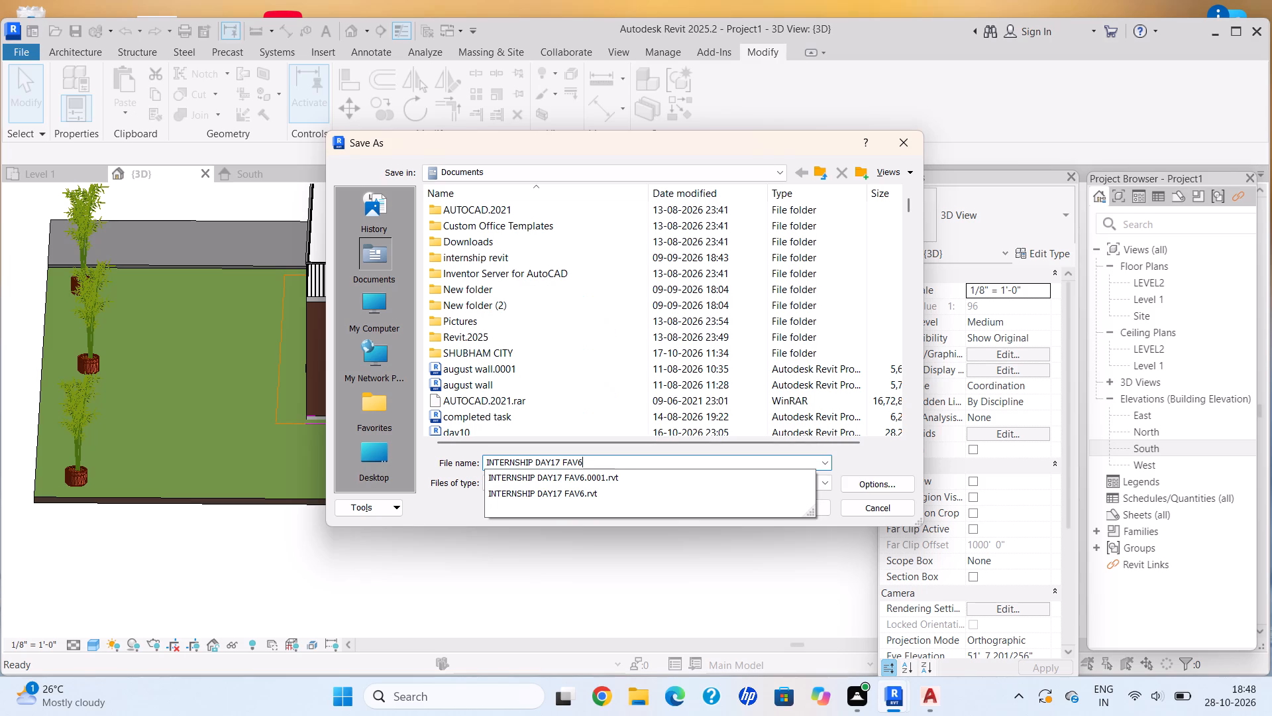
key(7)
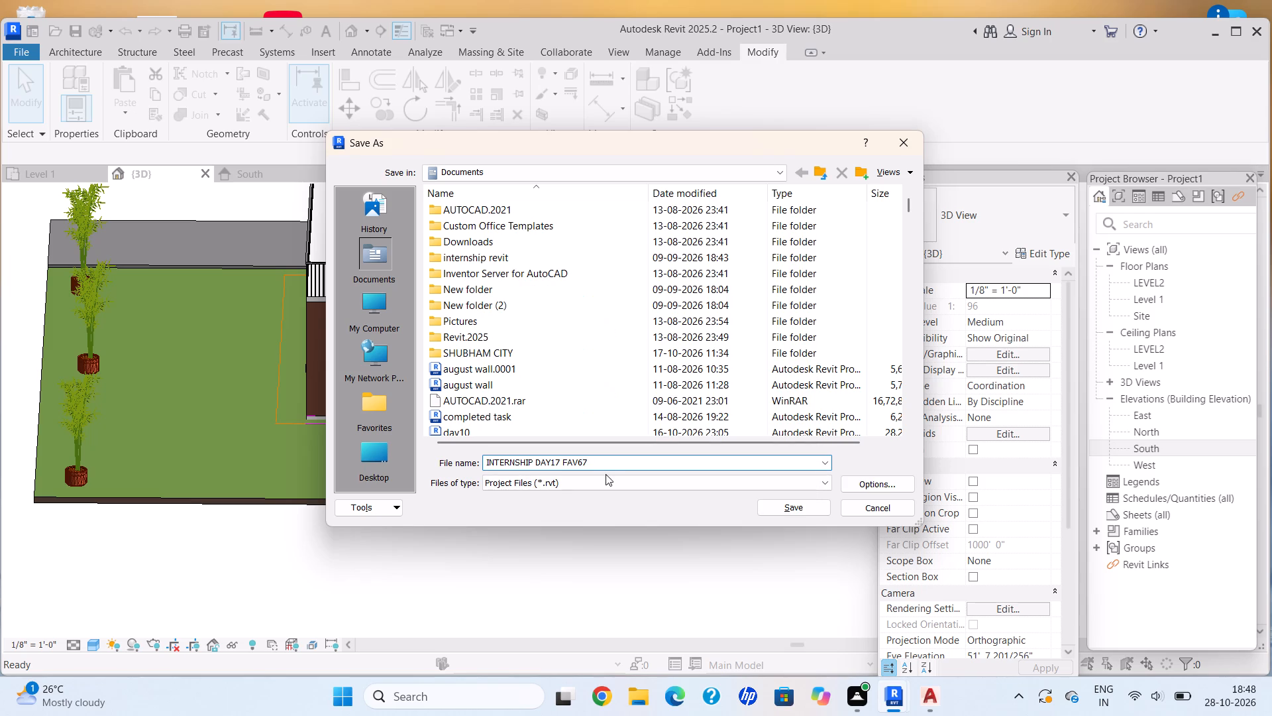
key(BackSpace)
key(BackSpace)
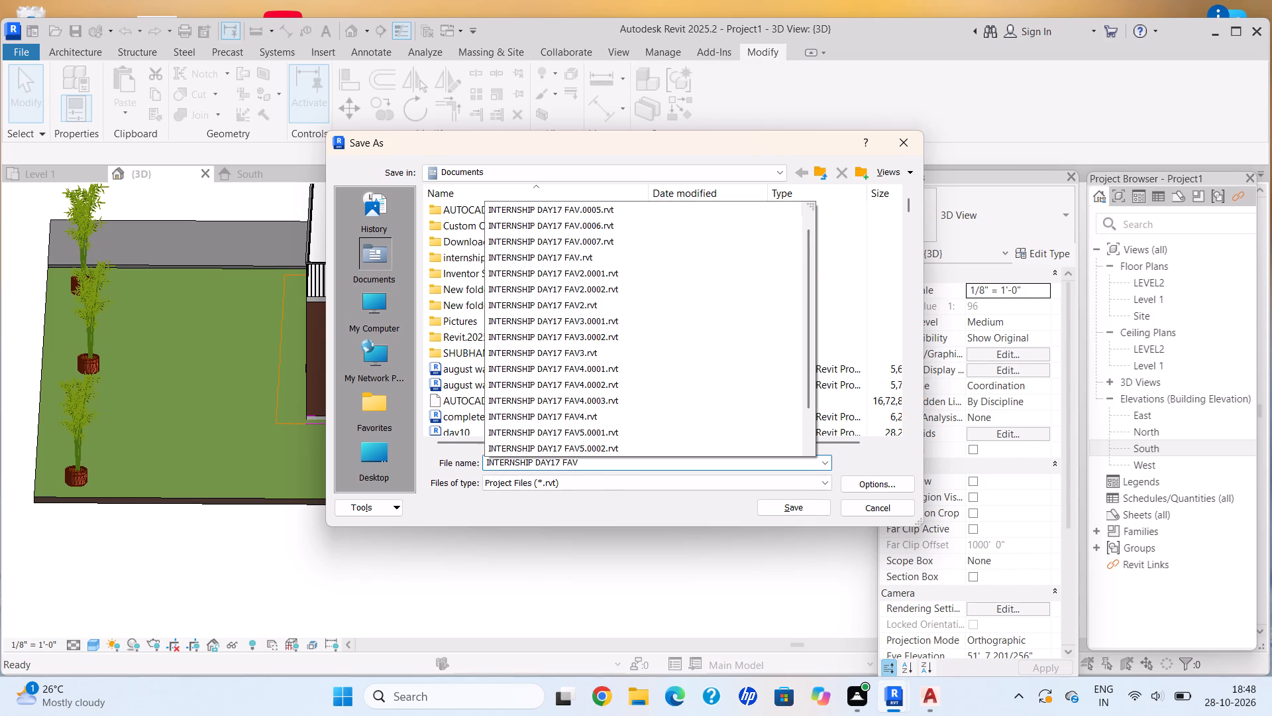
key(7)
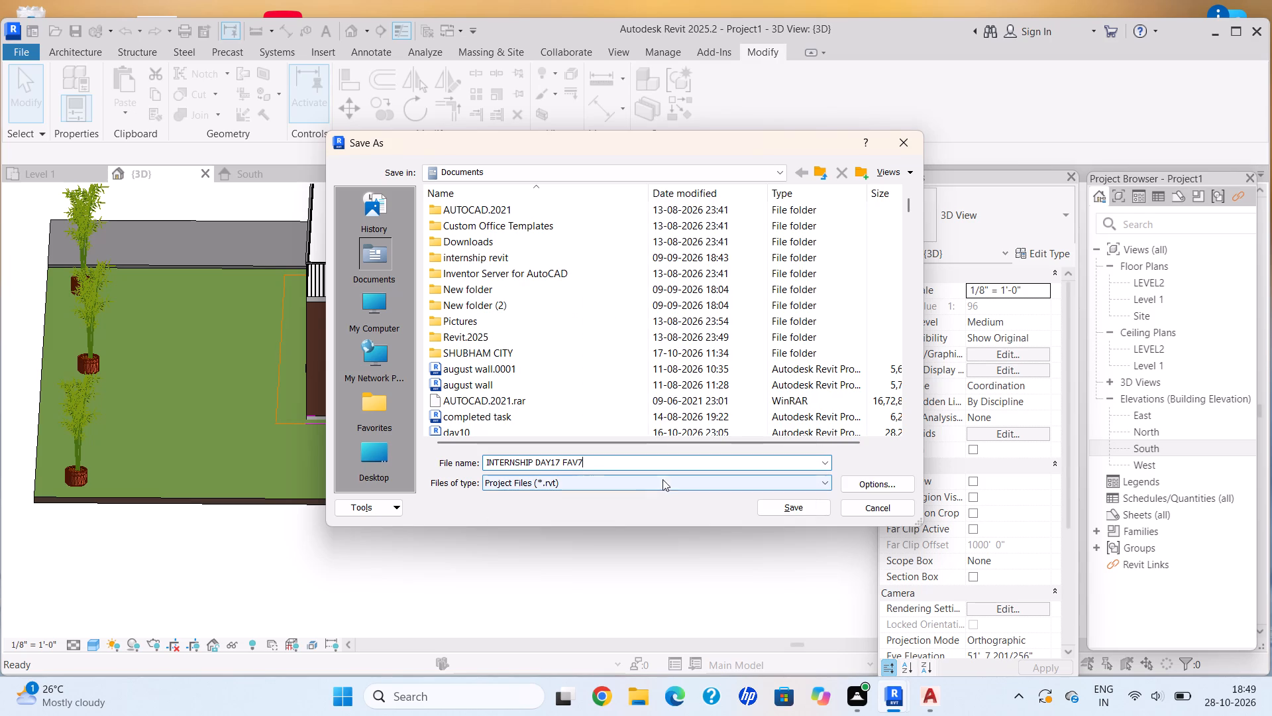
click(817, 508)
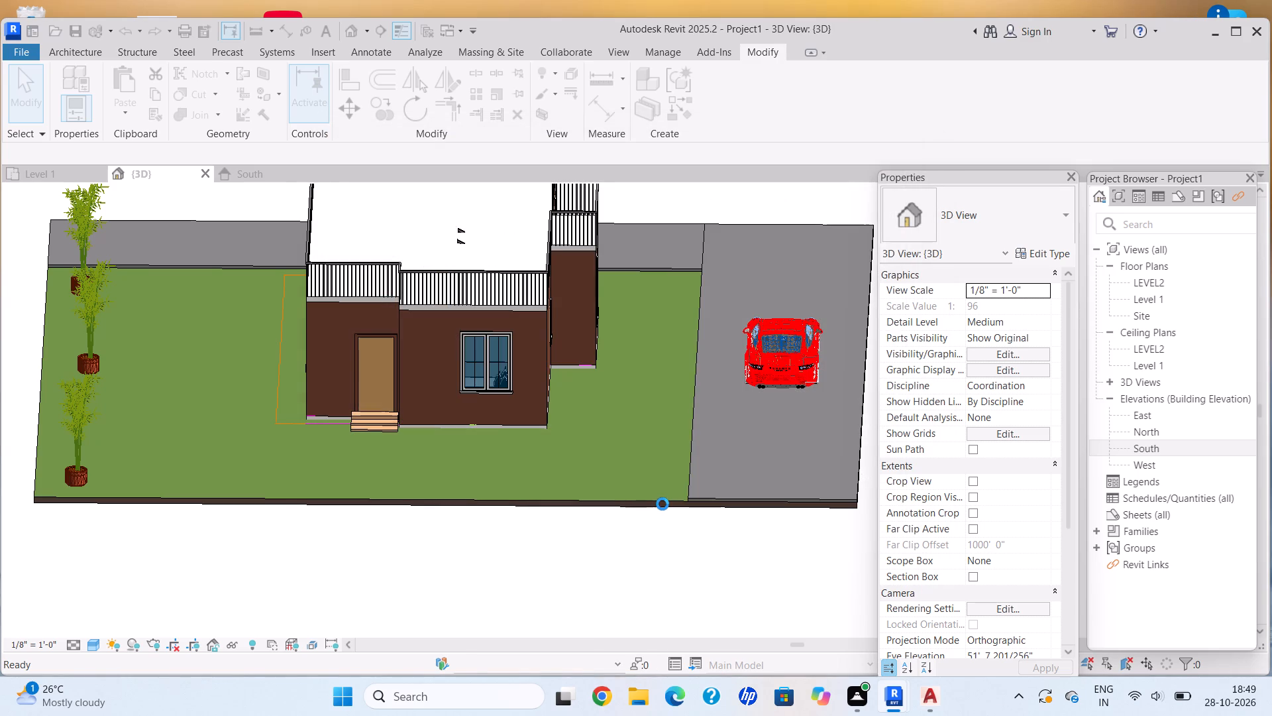
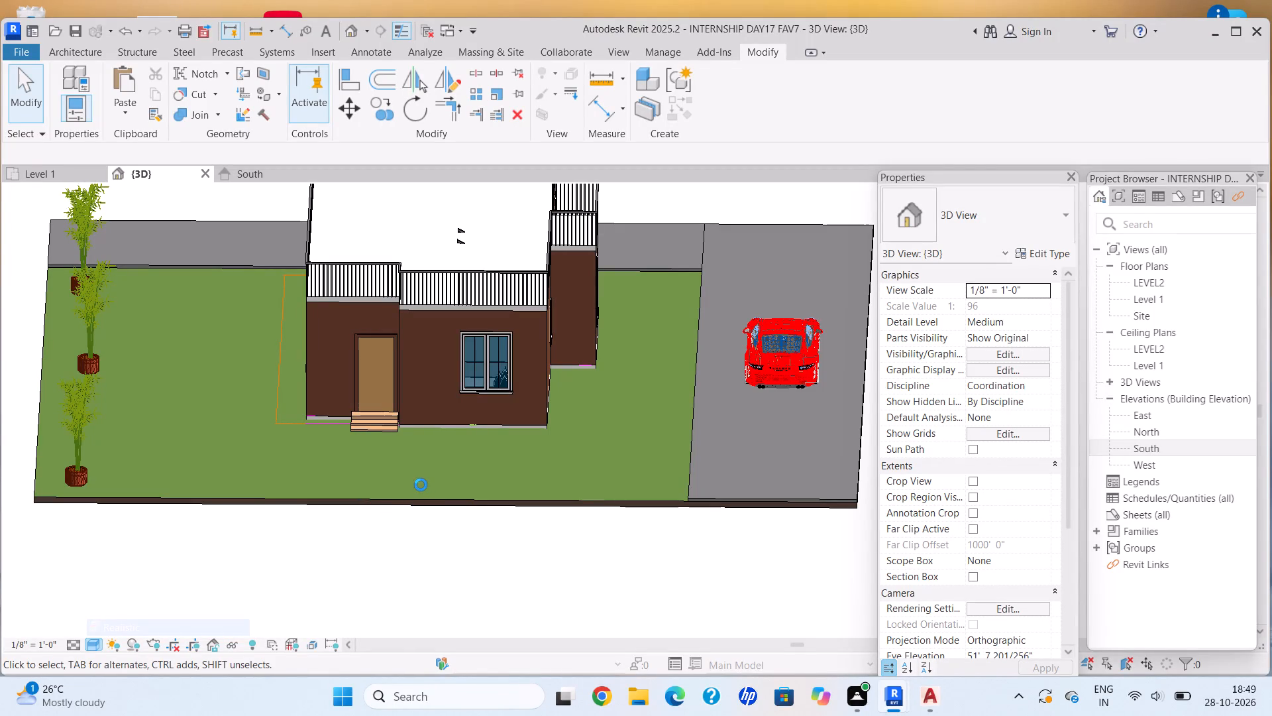
Paint the front wall face containing the window with the Parking Stripe material.
scroll(378, 477, up, 1)
middle_drag(398, 446, 423, 520)
scroll(418, 531, down, 2)
middle_drag(409, 517, 441, 435)
scroll(498, 445, up, 8)
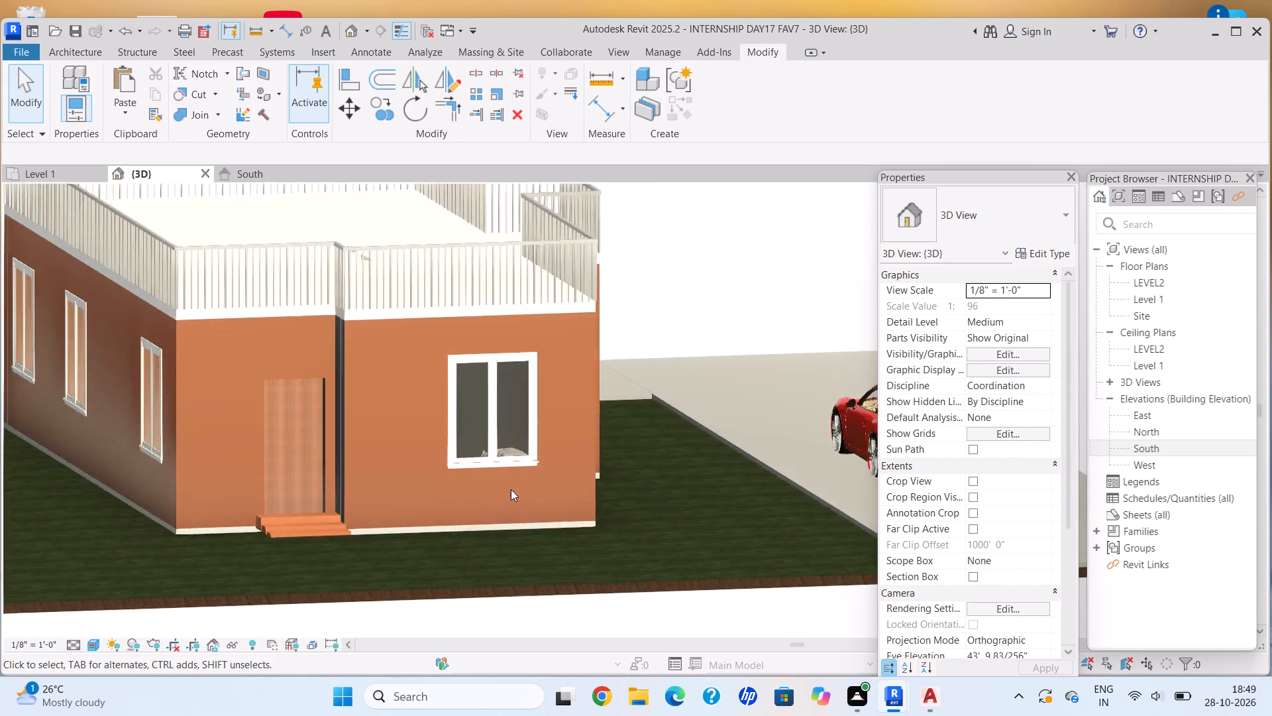
click(637, 507)
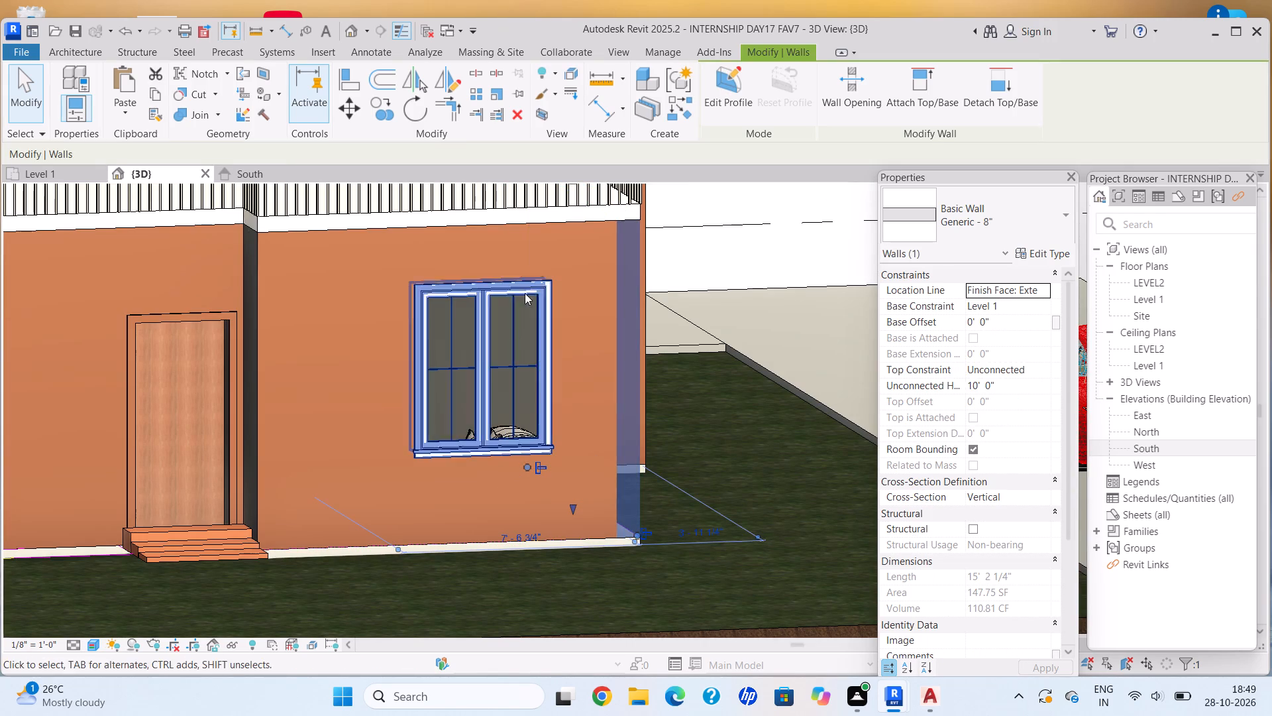
click(278, 86)
click(294, 122)
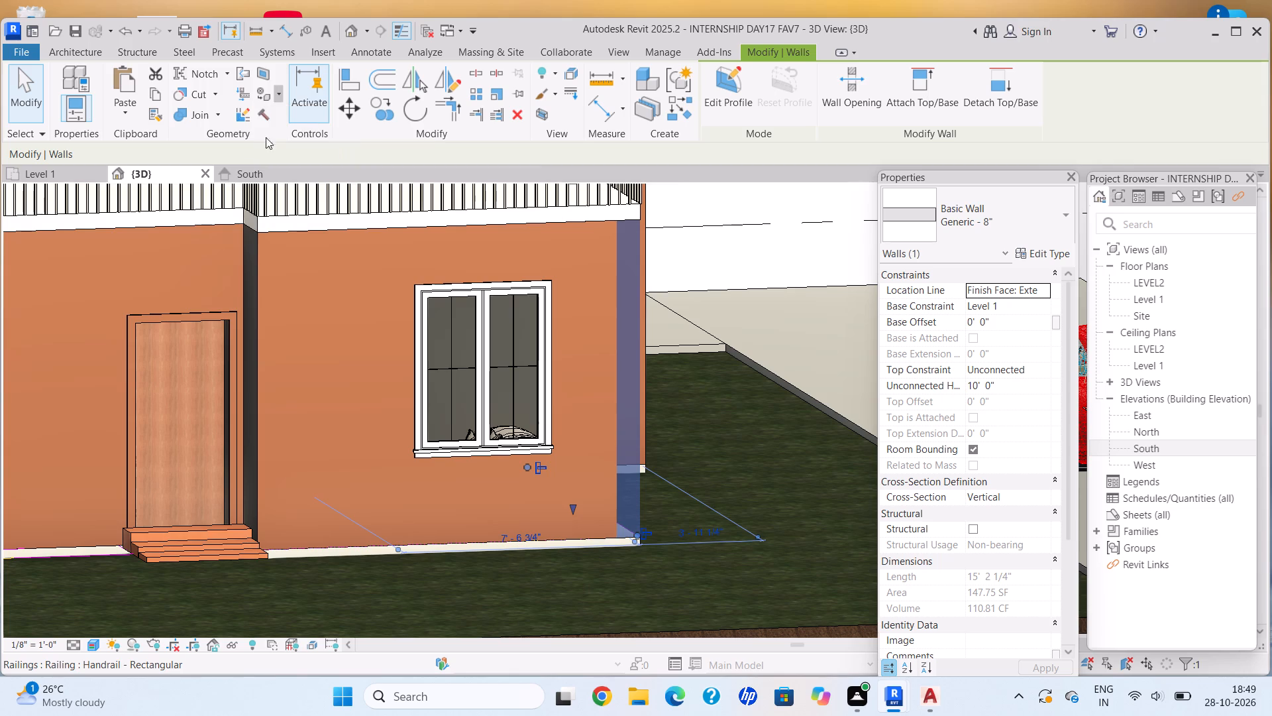
scroll(110, 310, down, 10)
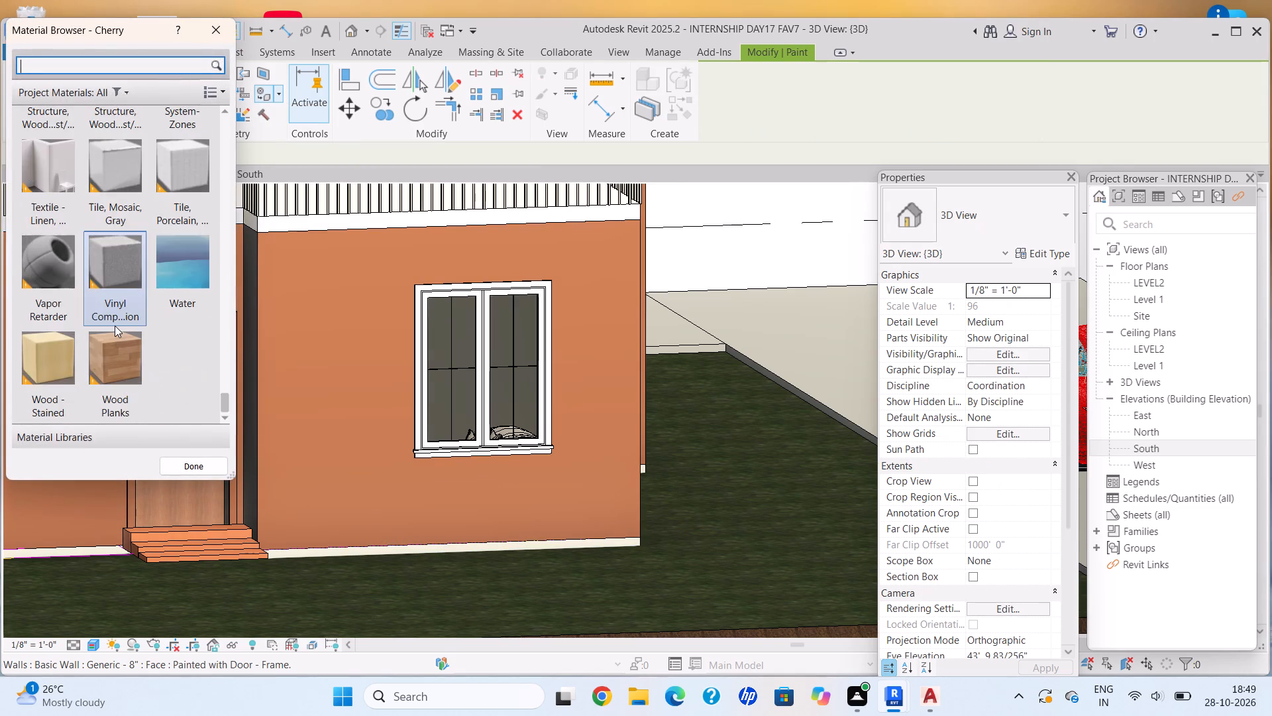
scroll(115, 326, up, 2)
scroll(115, 326, down, 4)
scroll(115, 326, up, 7)
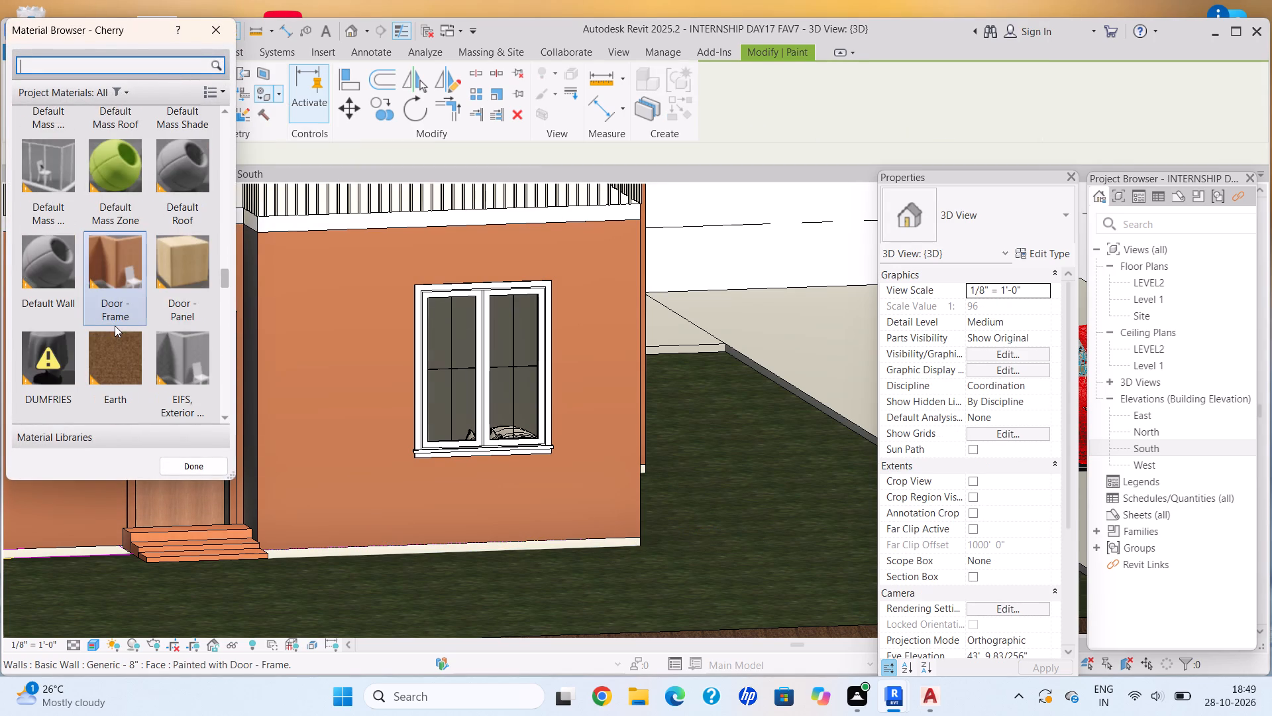
scroll(117, 283, up, 4)
scroll(118, 283, down, 6)
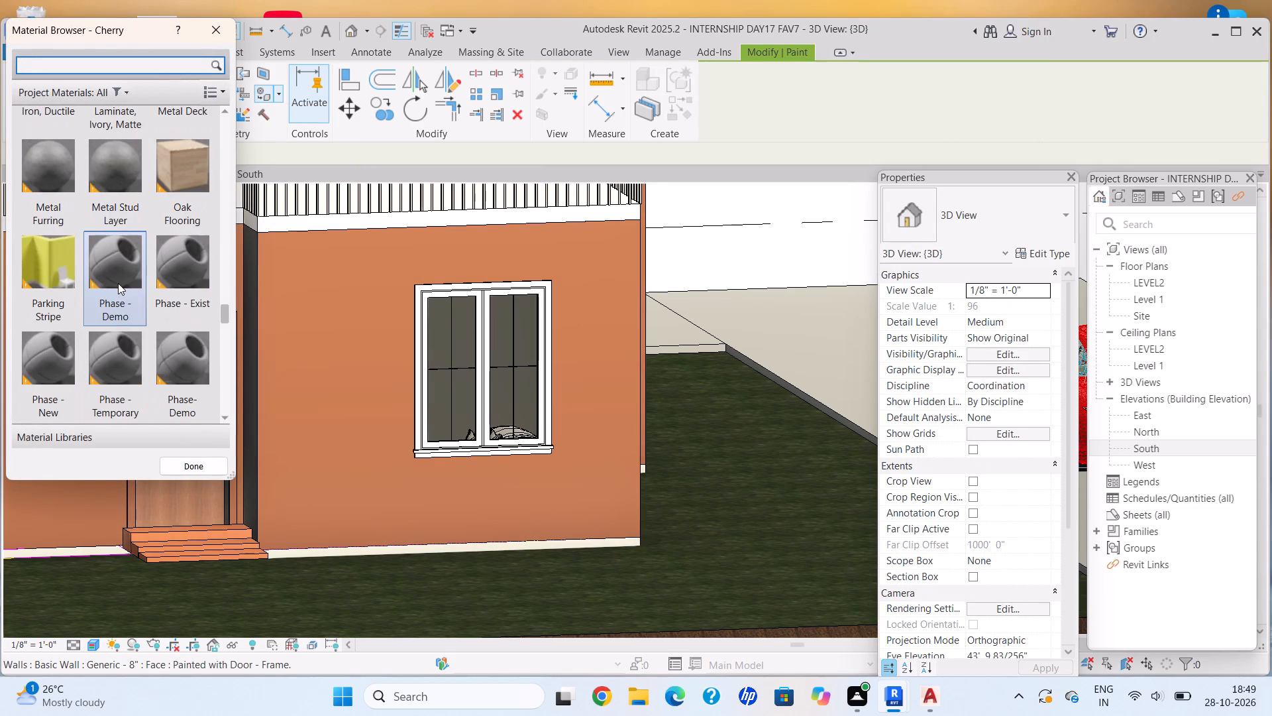
scroll(118, 283, up, 3)
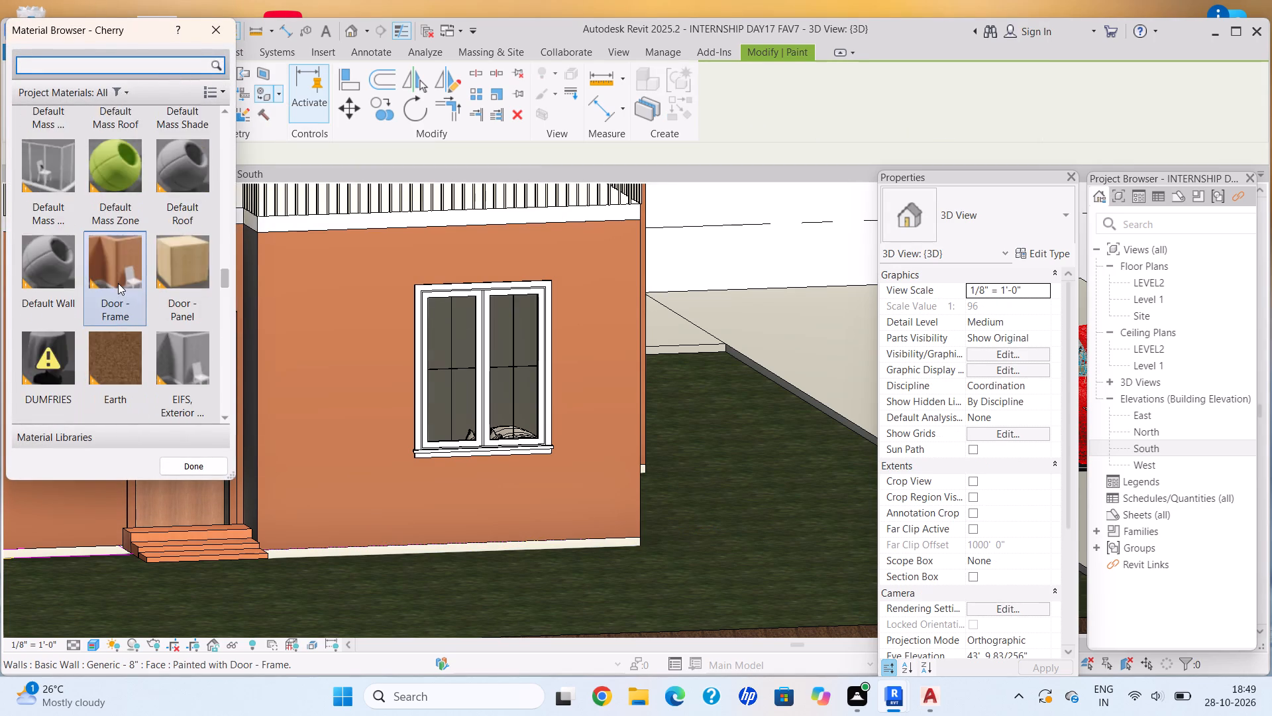
scroll(118, 283, up, 5)
scroll(120, 274, down, 8)
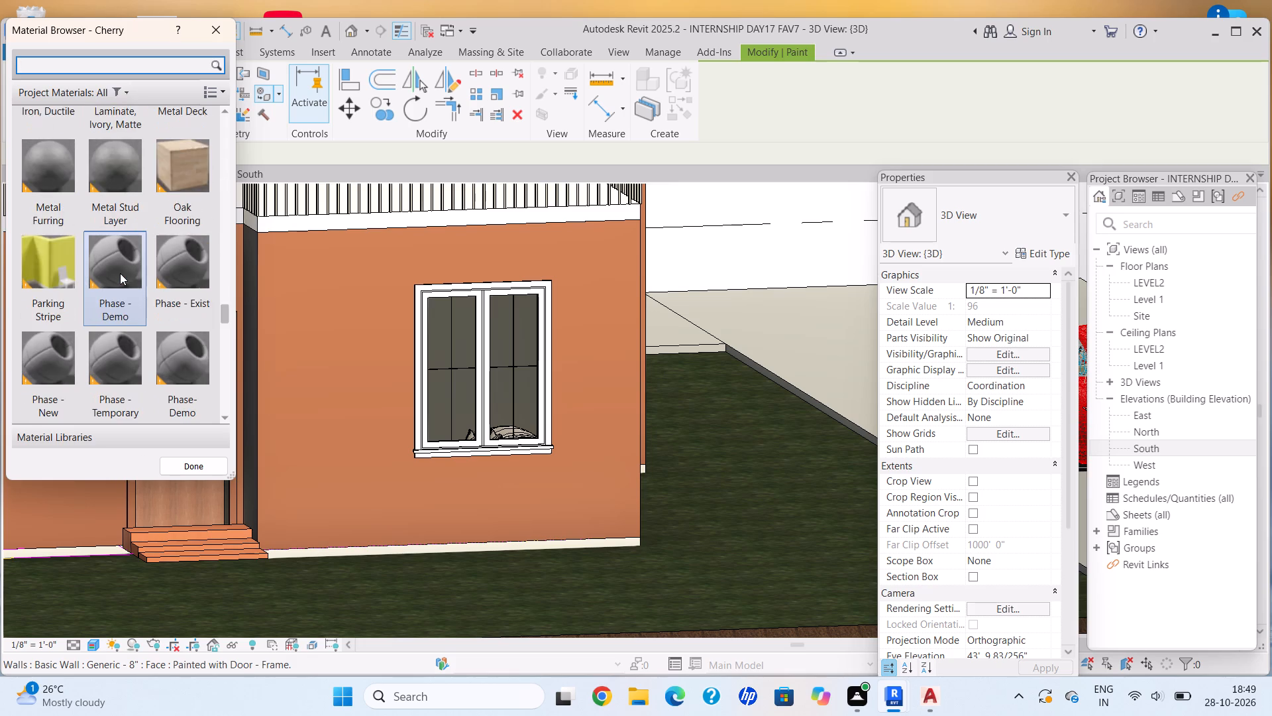
scroll(120, 273, down, 7)
scroll(120, 273, up, 3)
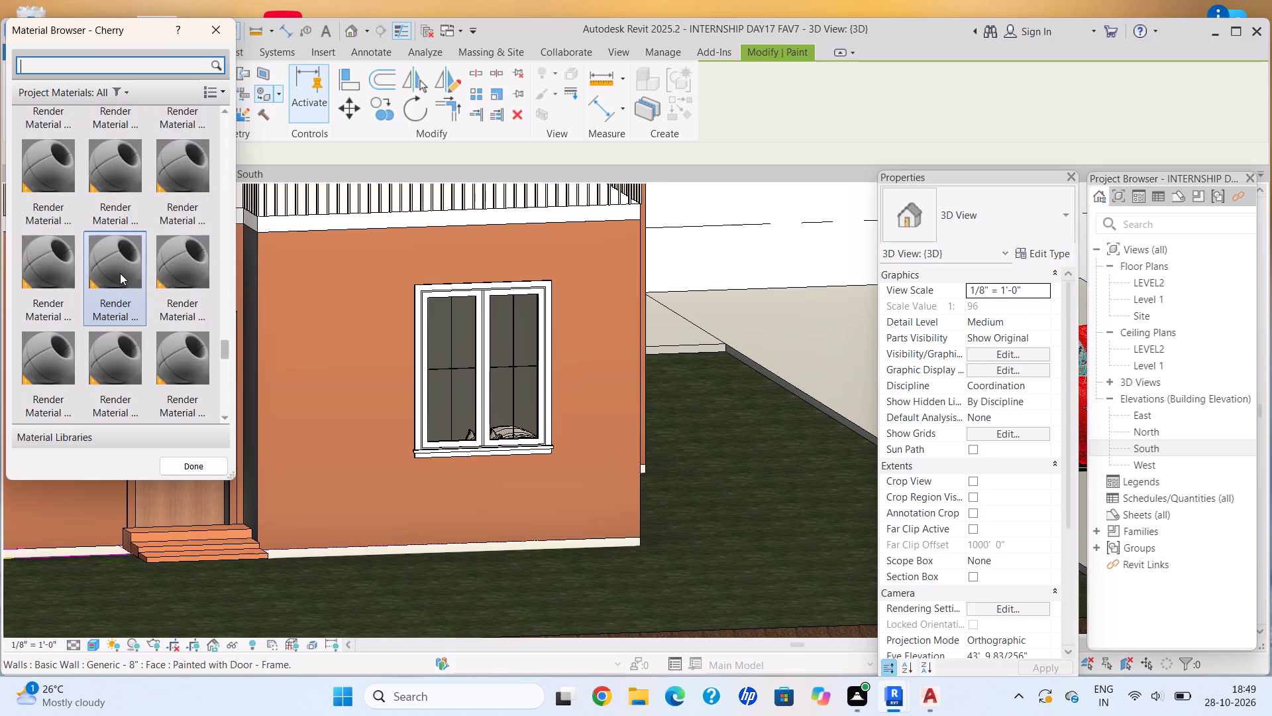
scroll(120, 273, up, 12)
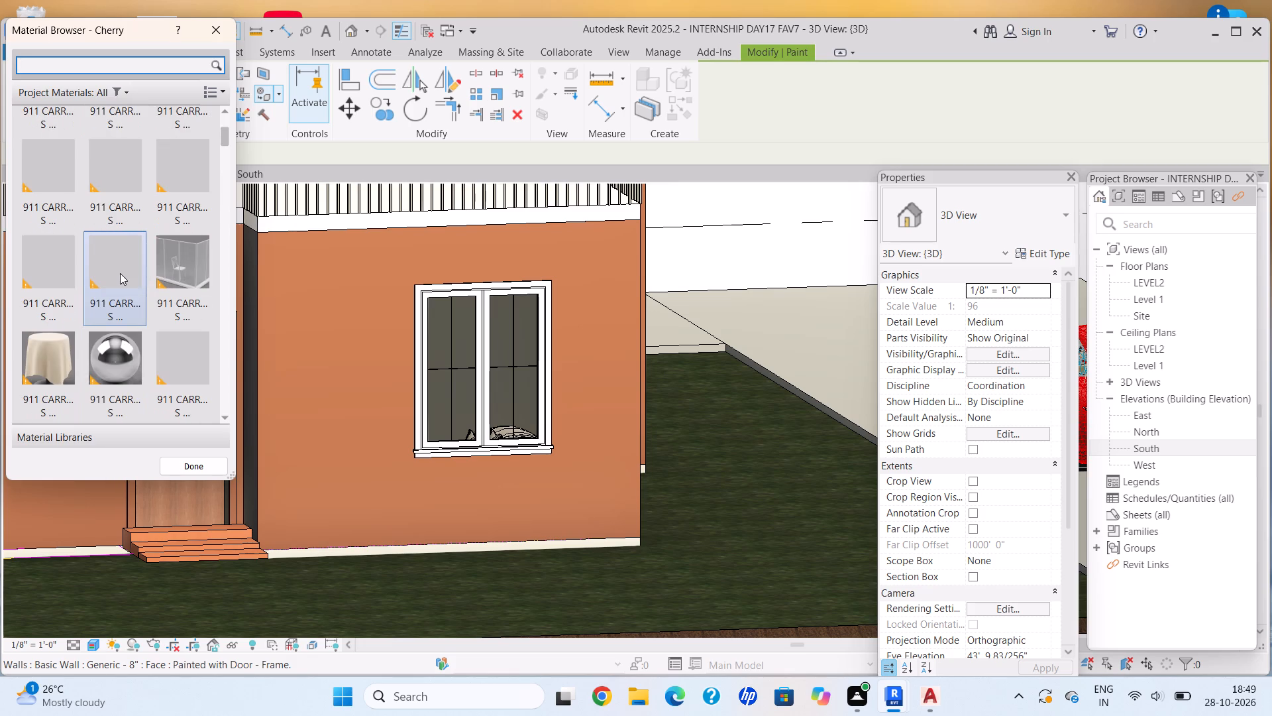
scroll(120, 273, up, 6)
scroll(120, 273, down, 6)
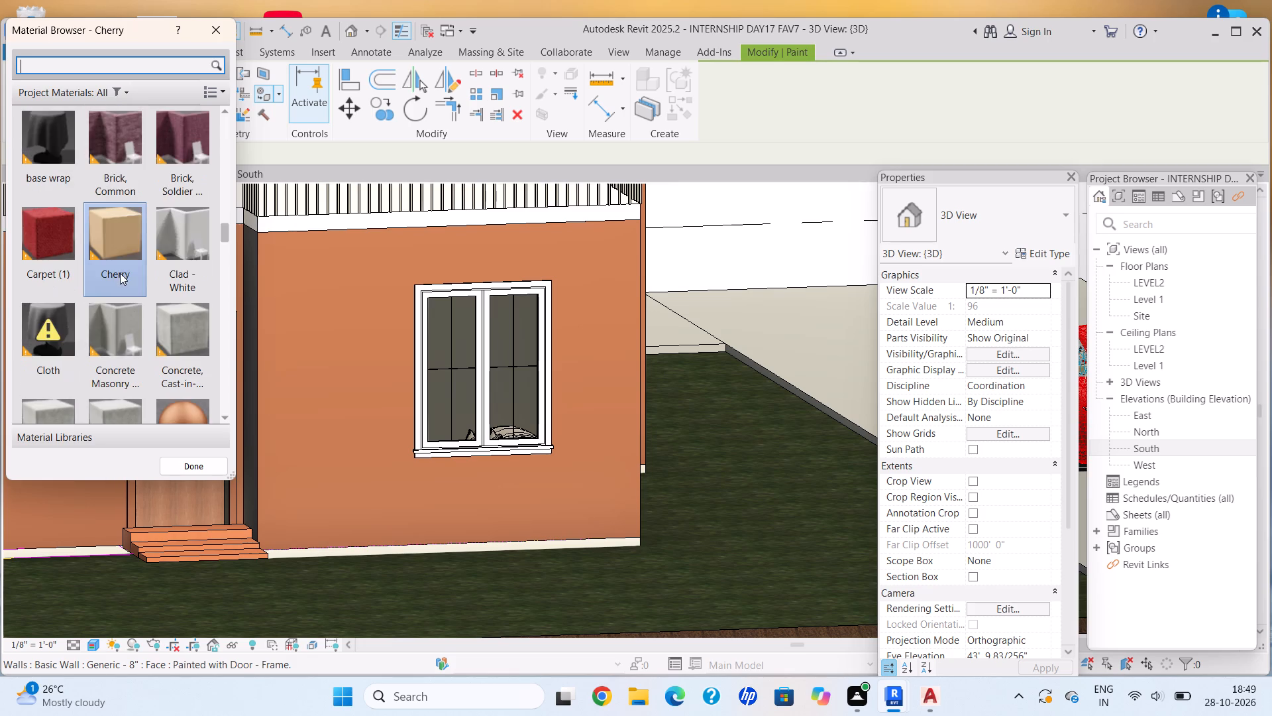
scroll(120, 273, down, 4)
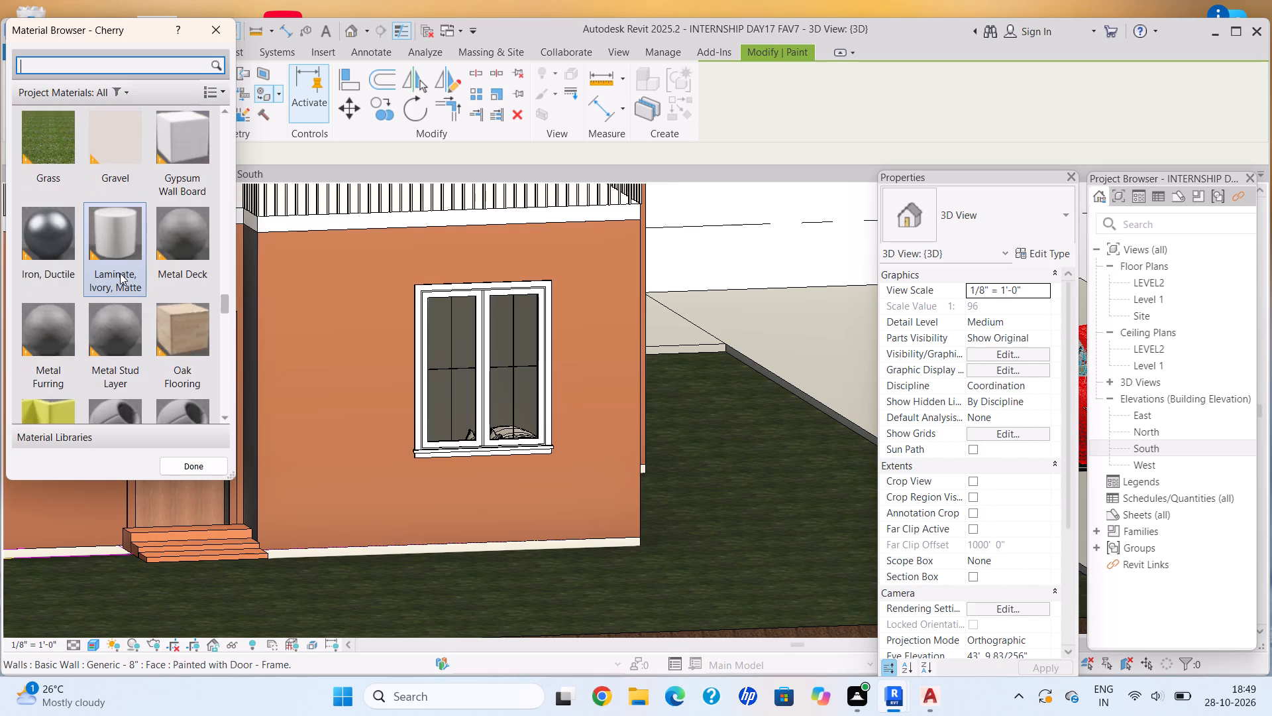
scroll(120, 273, down, 4)
scroll(120, 273, up, 3)
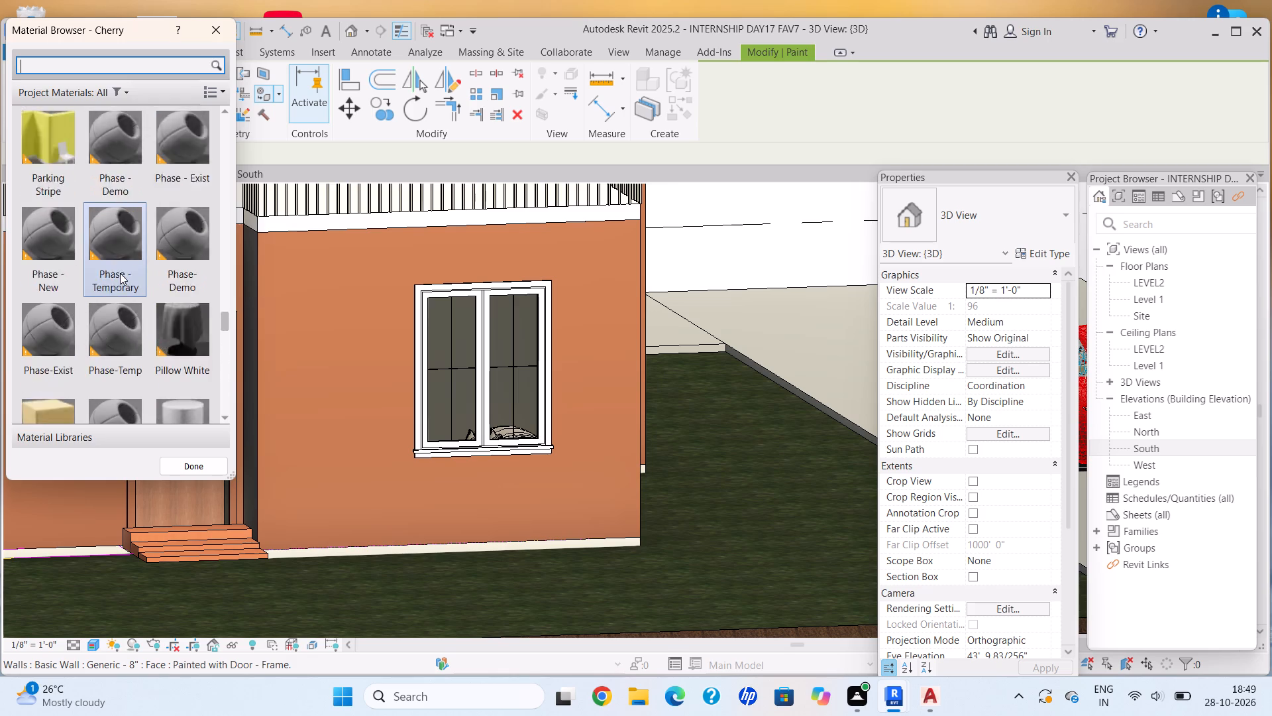
scroll(120, 273, up, 1)
click(53, 353)
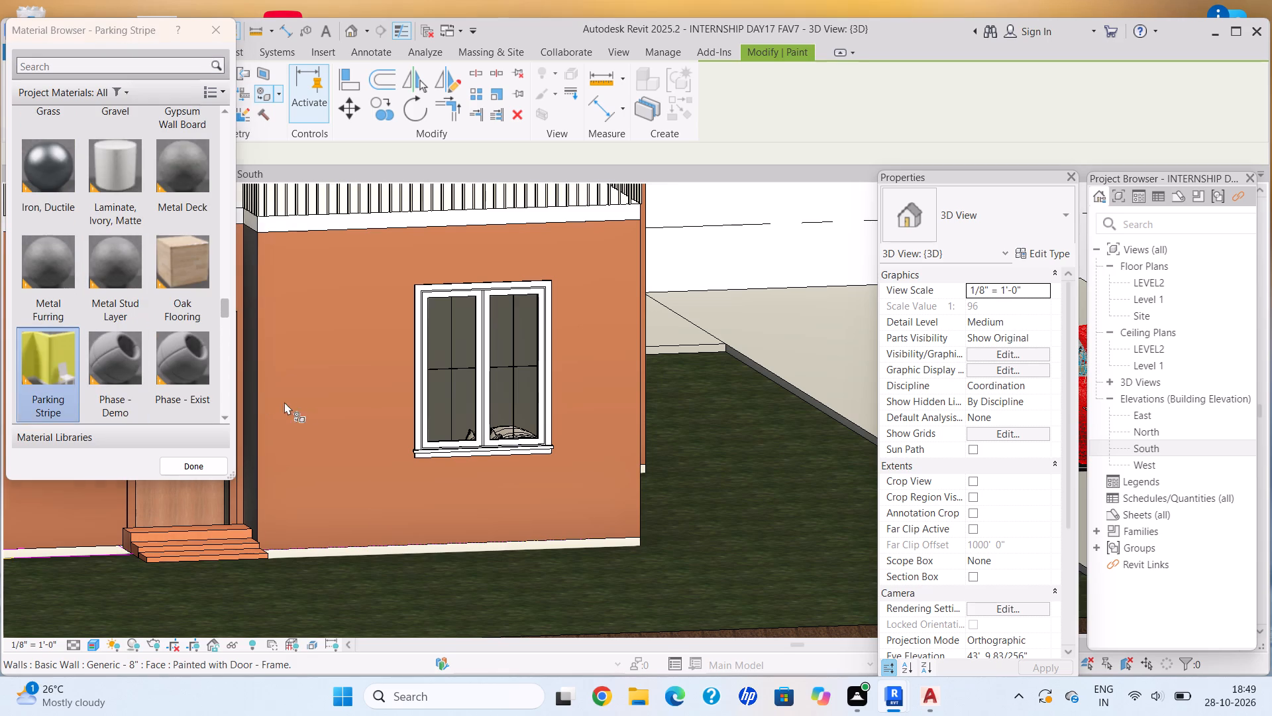
click(309, 405)
Paint the entrance wall and the narrow return face beside the door with Parking Stripe.
scroll(316, 418, down, 8)
shift+middle_drag(295, 414, 353, 440)
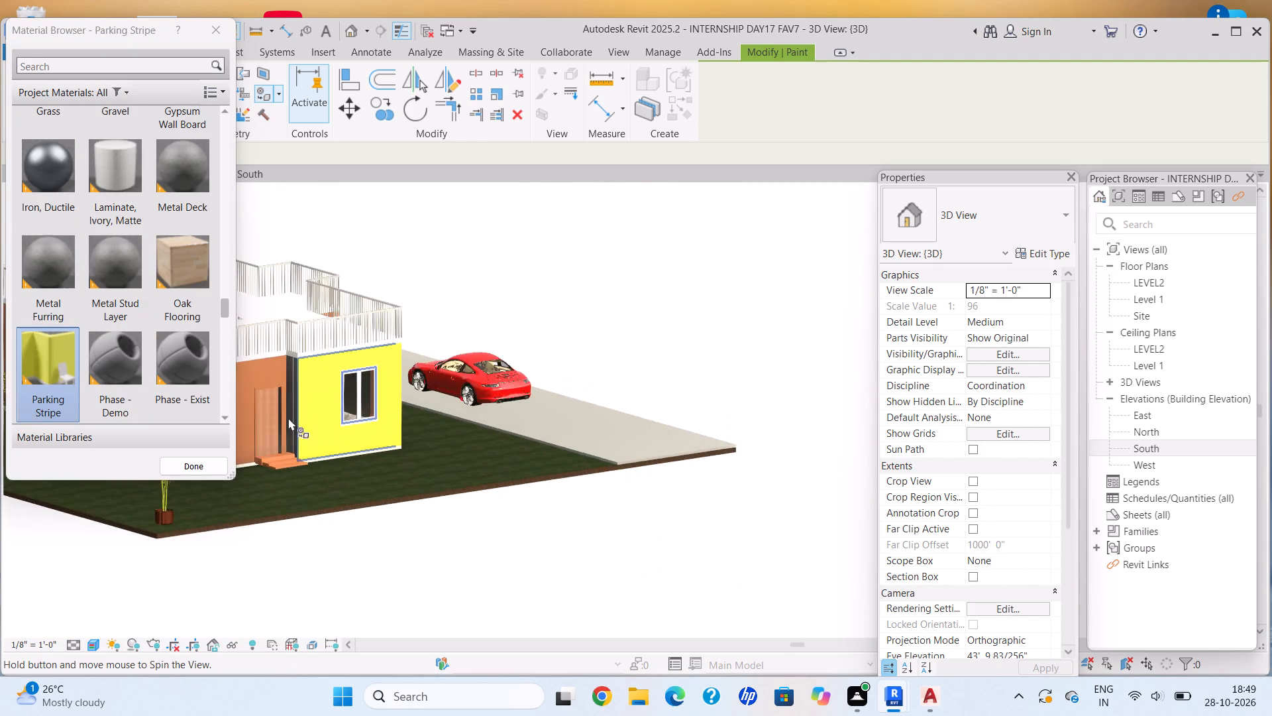
scroll(267, 409, up, 7)
click(276, 342)
scroll(337, 420, up, 4)
click(337, 417)
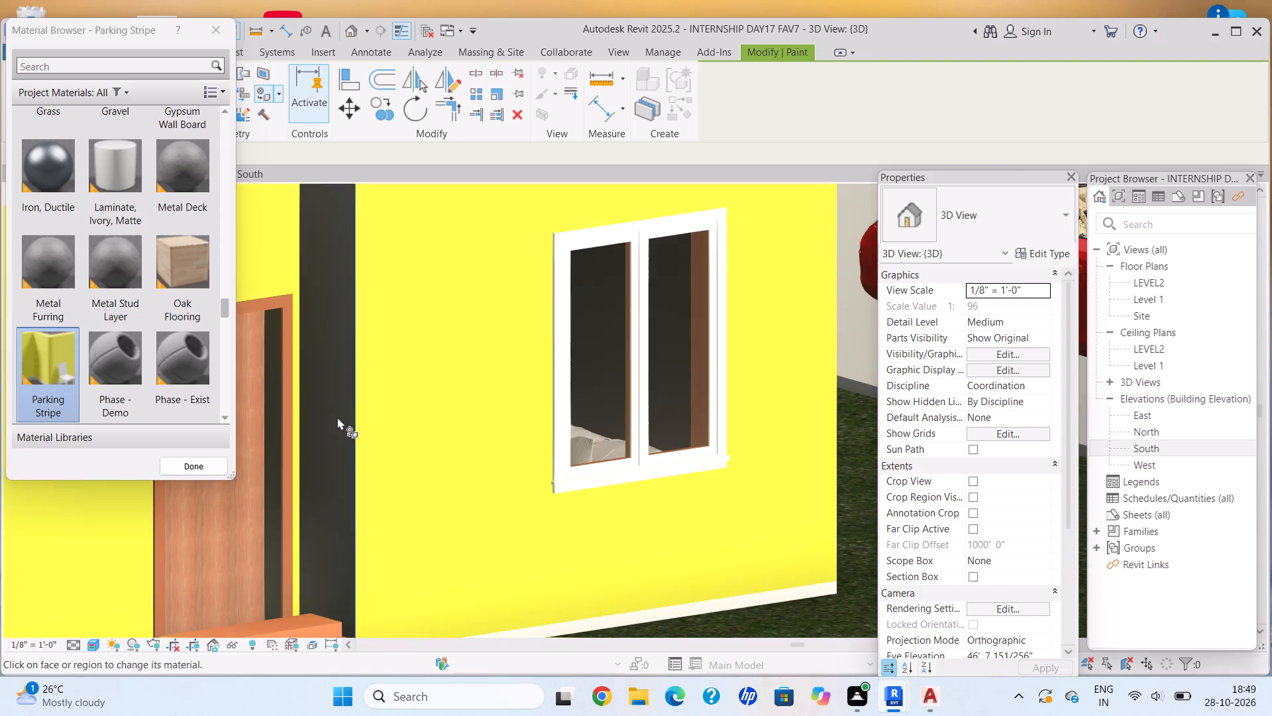
scroll(322, 465, down, 8)
shift+middle_drag(314, 462, 413, 473)
shift+scroll(413, 473, up, 1)
scroll(303, 444, up, 4)
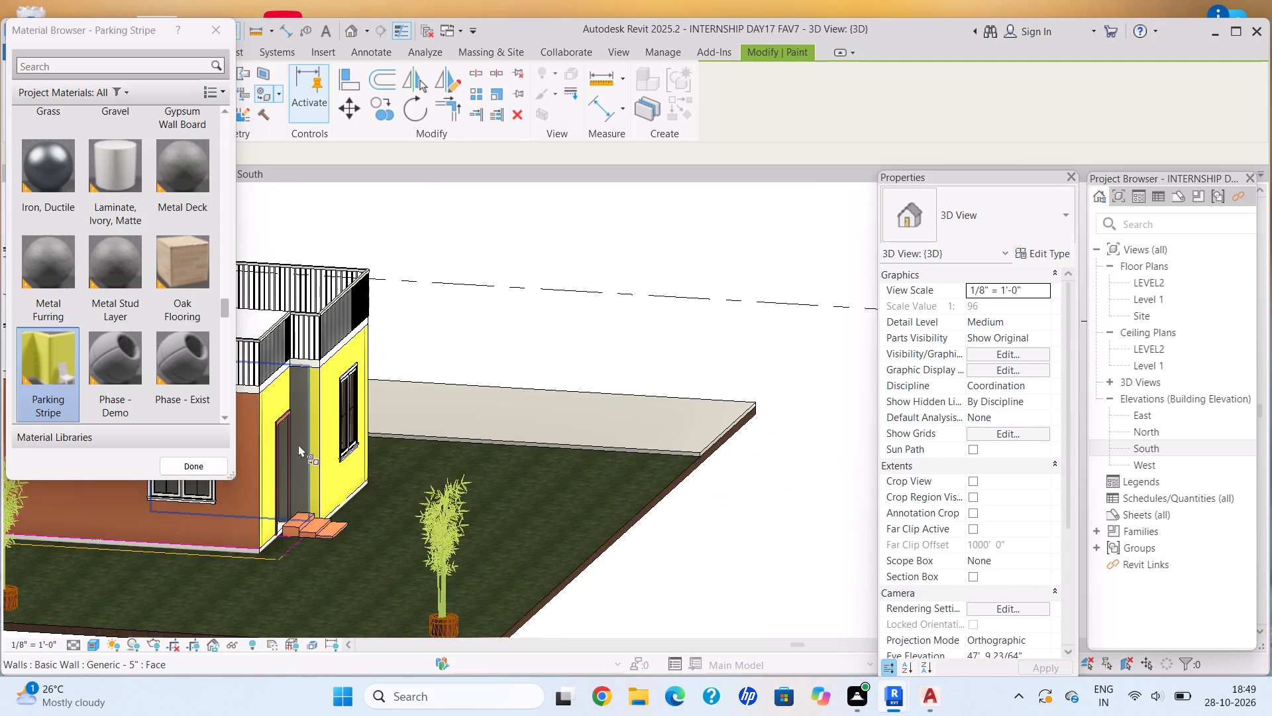
scroll(298, 444, up, 3)
click(297, 444)
Paint the long side wall facing the potted plants and the rear wall with Parking Stripe.
scroll(296, 444, down, 6)
middle_drag(296, 445, 575, 410)
scroll(576, 410, down, 1)
click(395, 457)
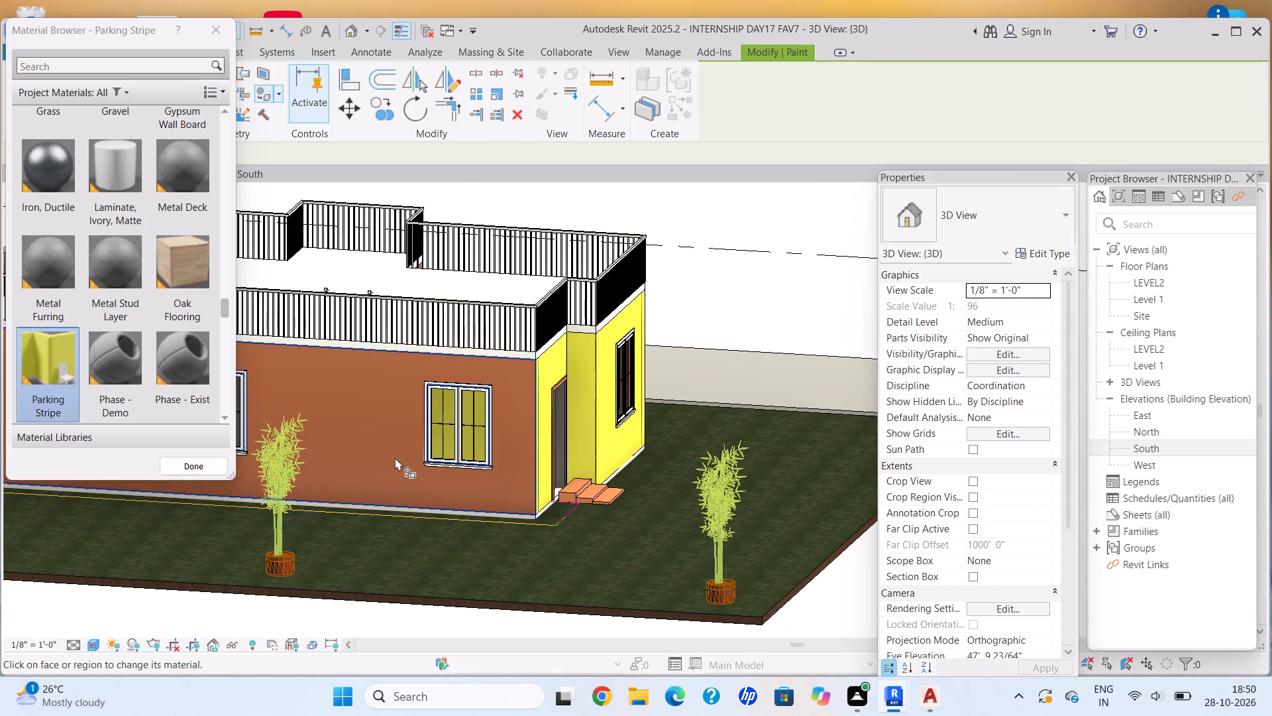
scroll(396, 457, down, 6)
shift+middle_drag(385, 432, 628, 417)
scroll(409, 482, up, 6)
click(406, 481)
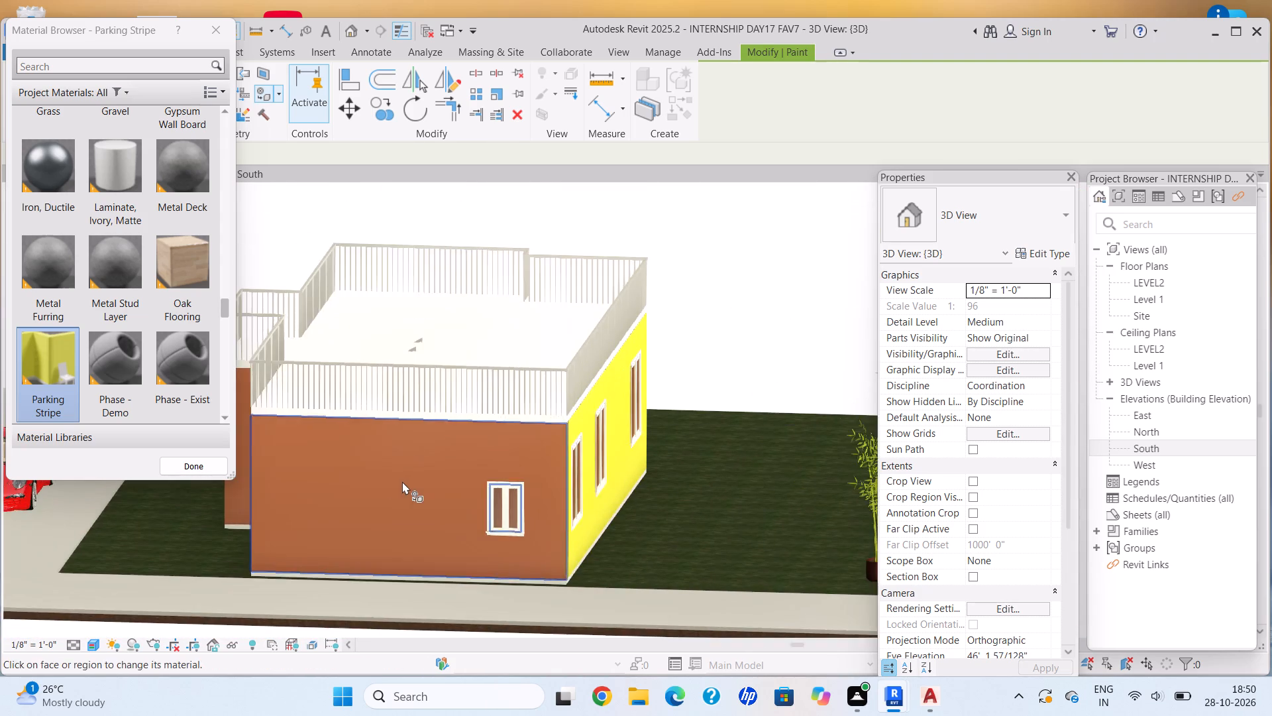
Paint all exterior wall faces on the driveway side, including the projecting bay and its returns, with Parking Stripe.
scroll(365, 483, down, 5)
shift+middle_drag(360, 450, 577, 423)
scroll(593, 444, up, 5)
click(678, 416)
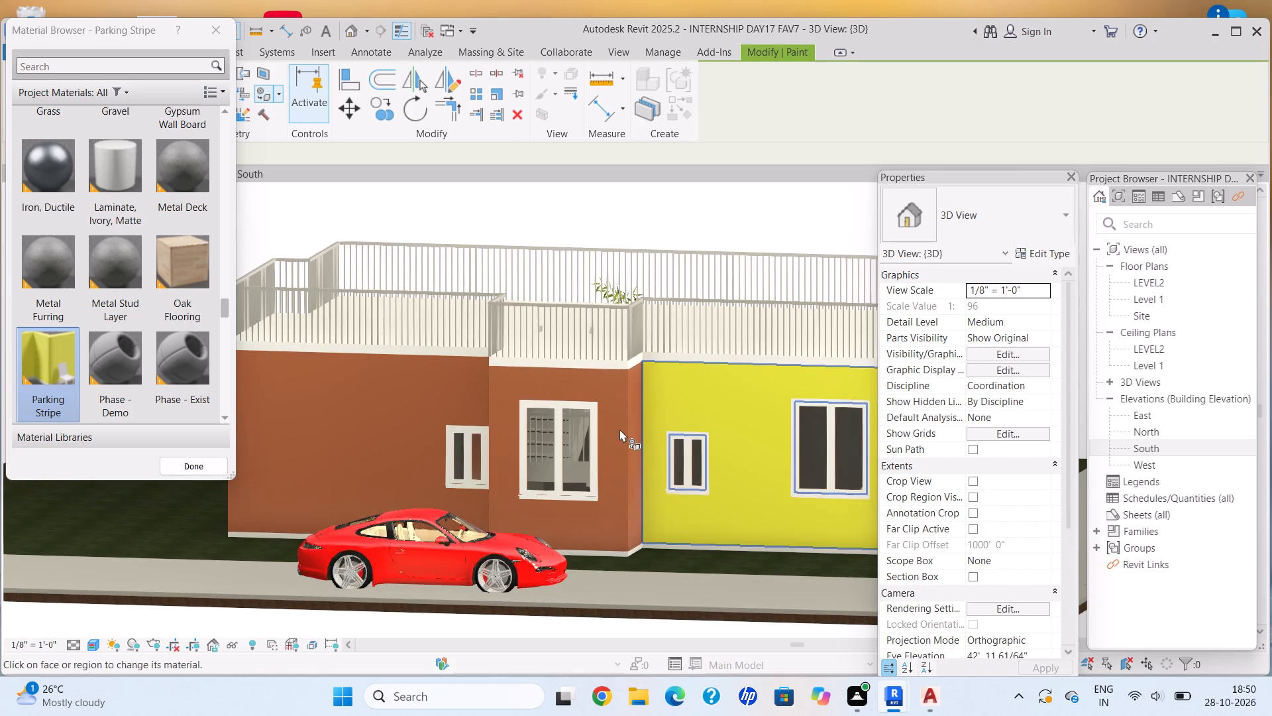
click(629, 425)
scroll(625, 426, up, 6)
click(609, 391)
scroll(502, 436, down, 5)
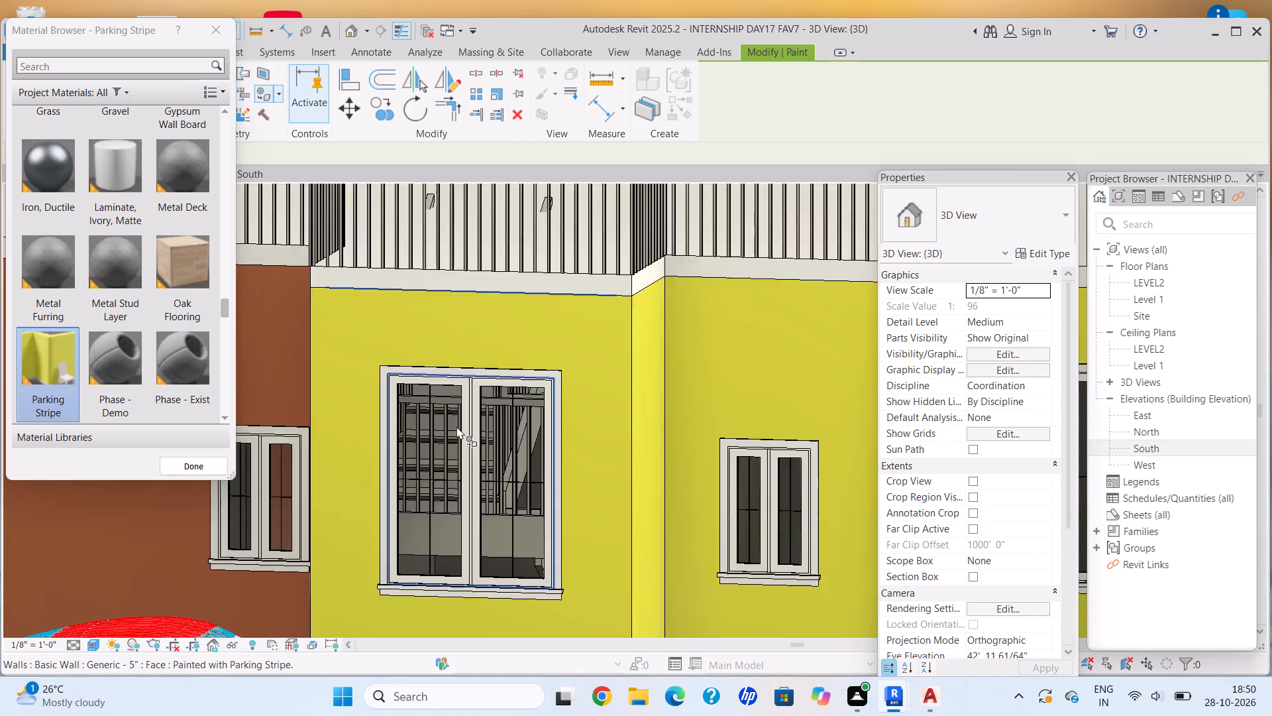
shift+middle_drag(458, 414, 621, 387)
scroll(584, 383, up, 5)
click(509, 379)
click(671, 375)
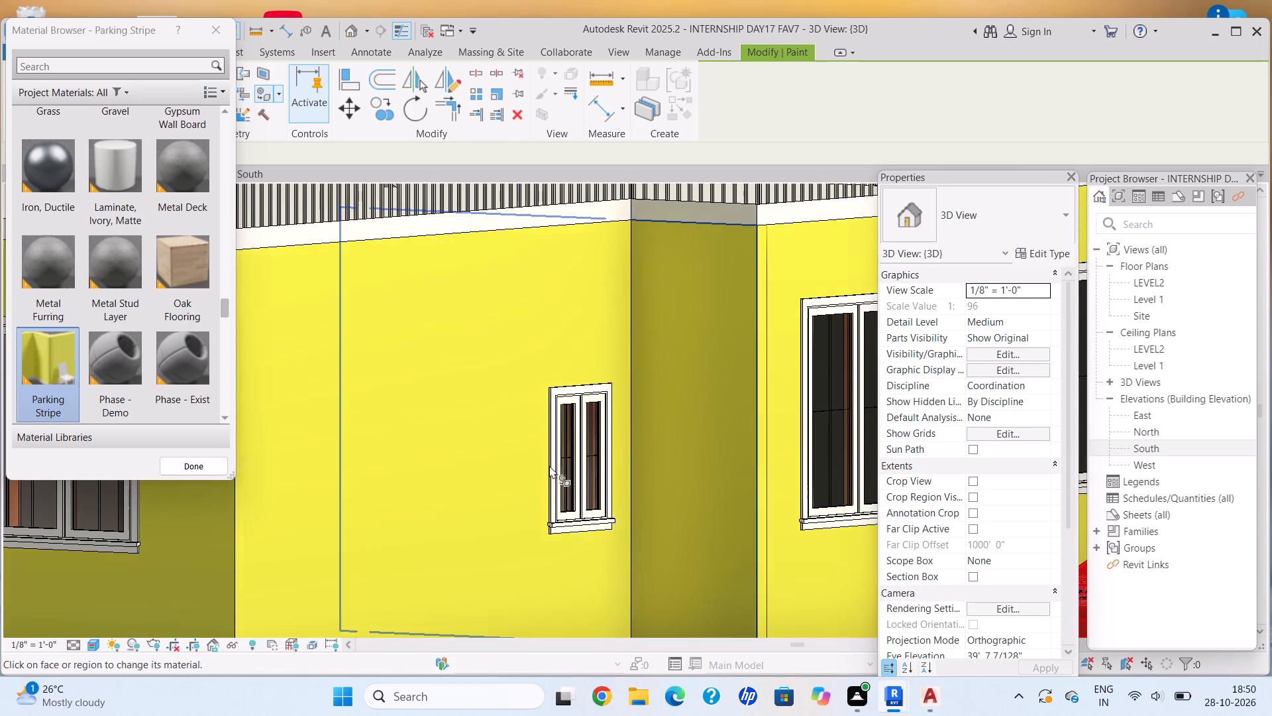
scroll(549, 465, down, 18)
shift+middle_drag(518, 421, 634, 424)
scroll(549, 456, up, 9)
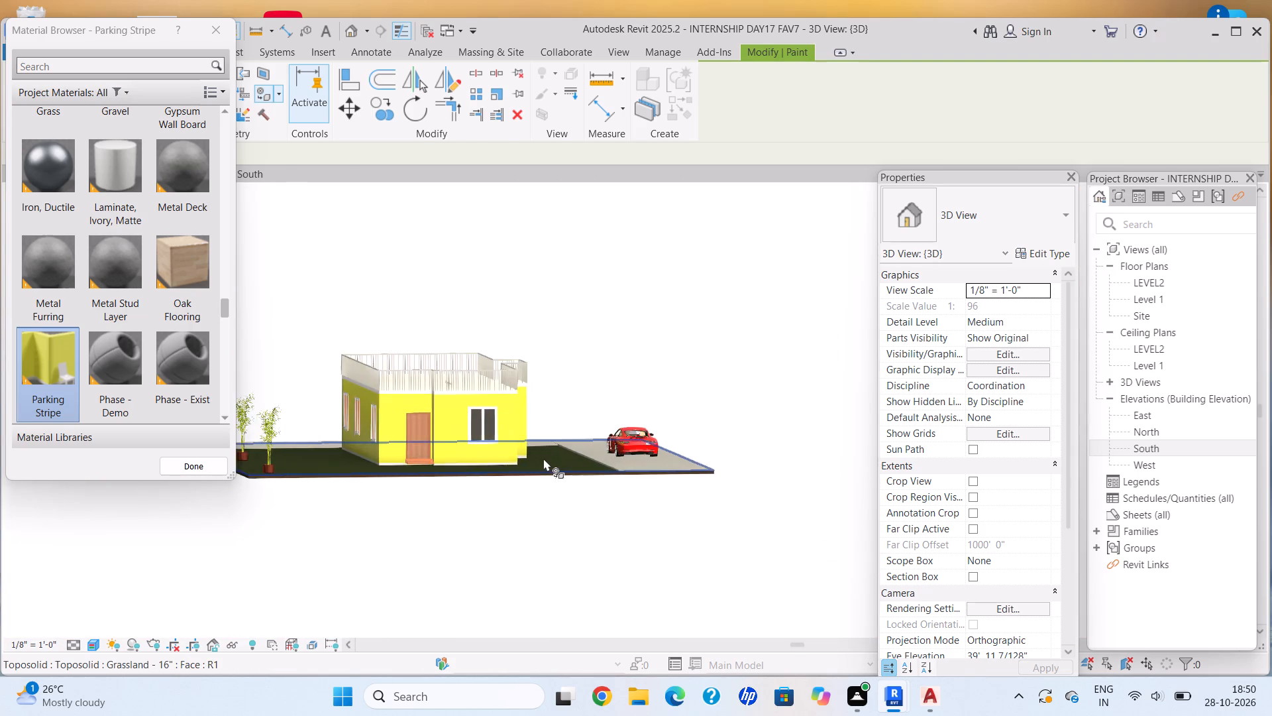
key(Escape)
Change the roof railing's type to Glass Panel - Bottom Fill.
middle_drag(559, 441, 543, 465)
scroll(517, 300, up, 5)
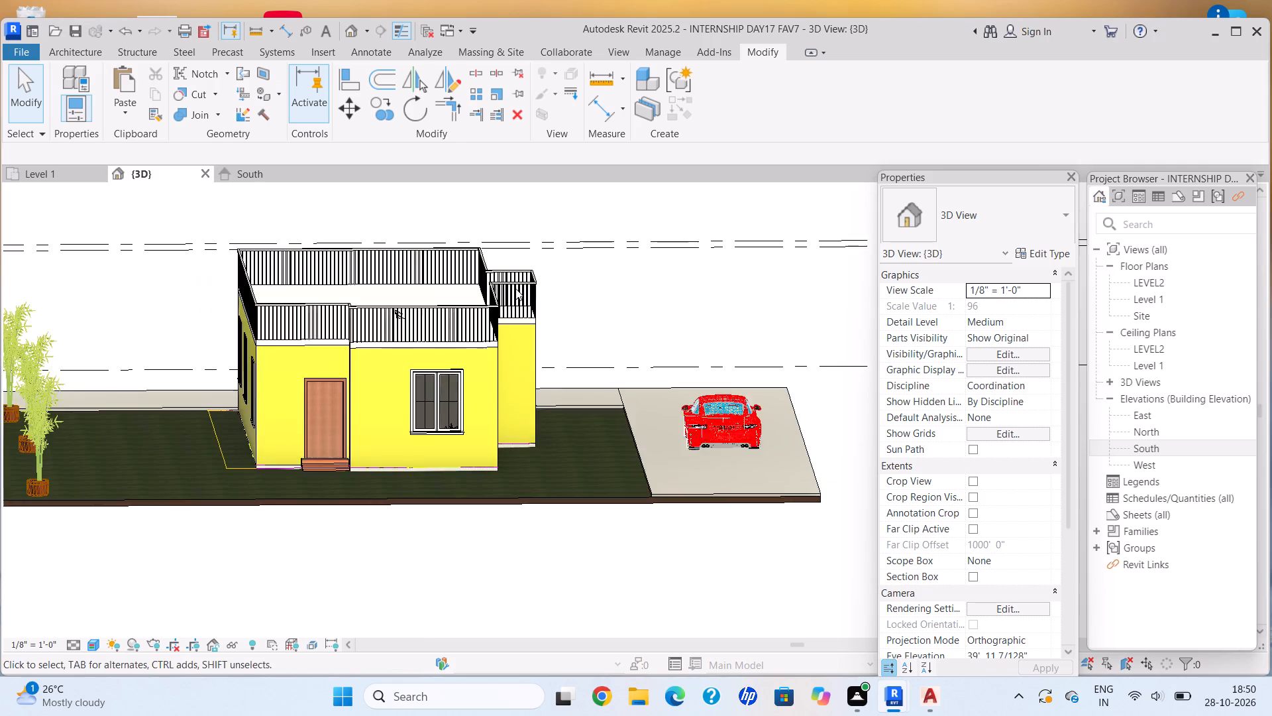
click(467, 316)
click(941, 218)
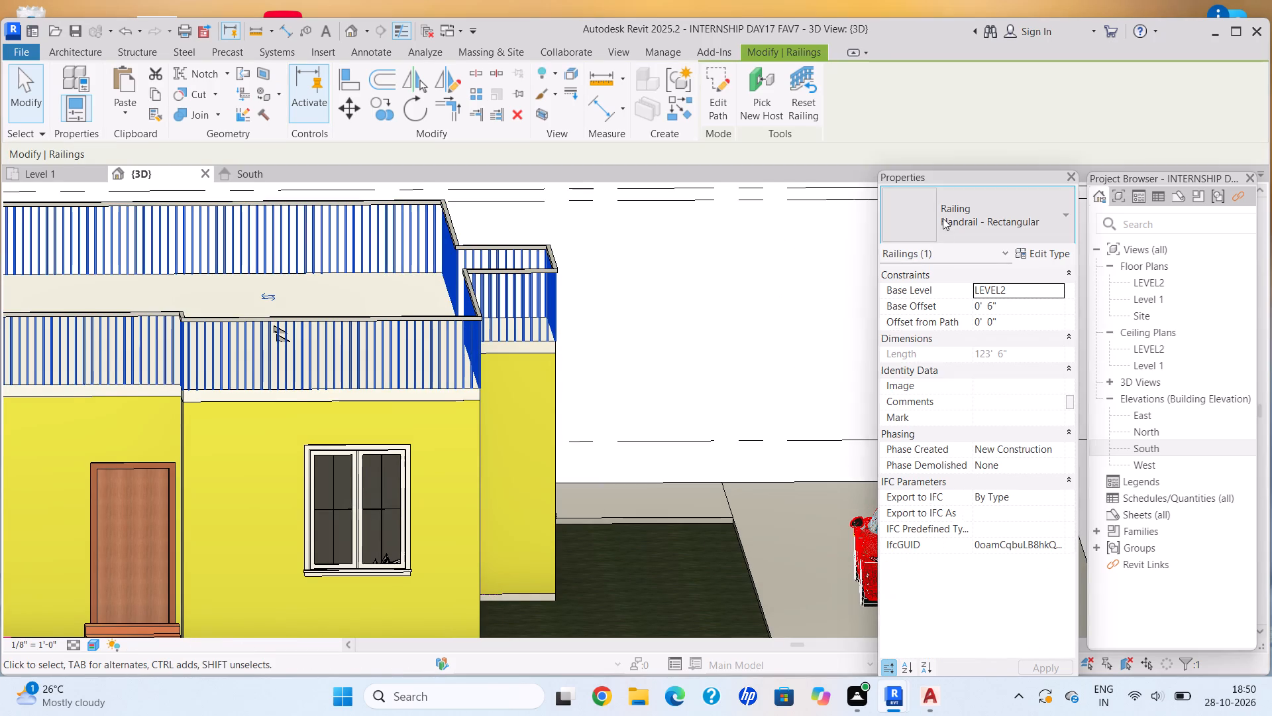
click(941, 297)
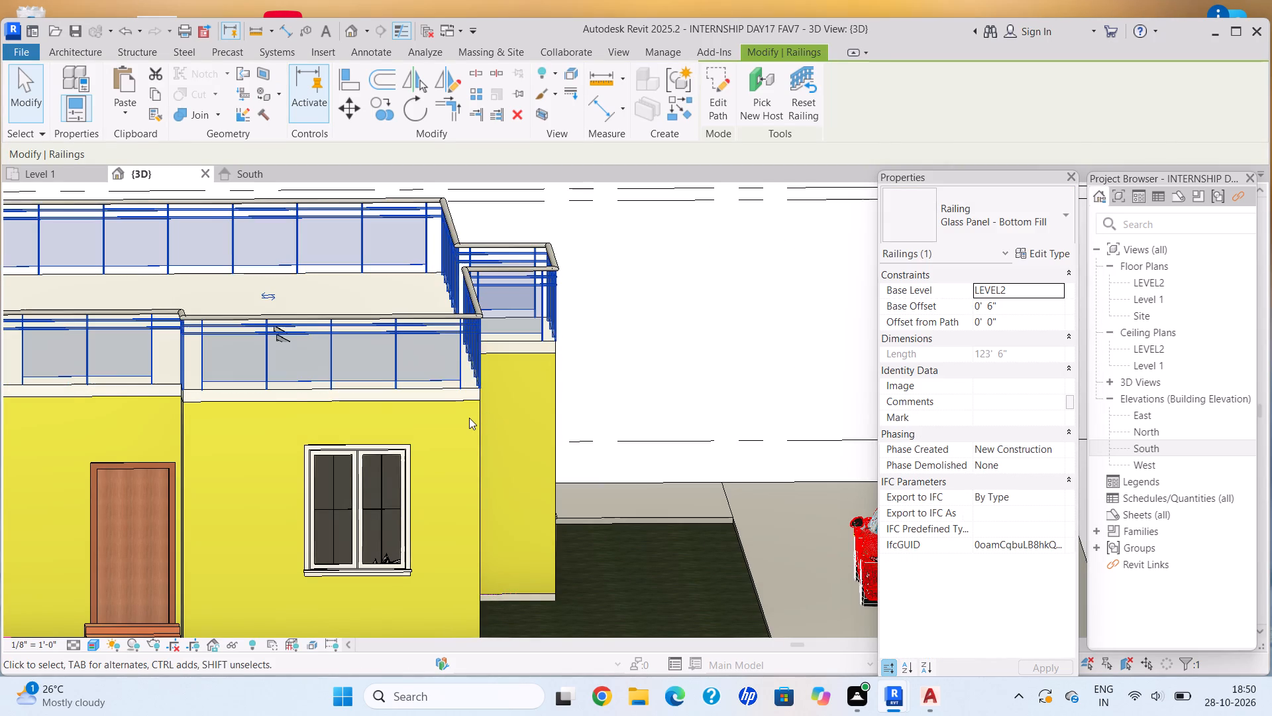
key(Escape)
key(Escape)
key(Escape)
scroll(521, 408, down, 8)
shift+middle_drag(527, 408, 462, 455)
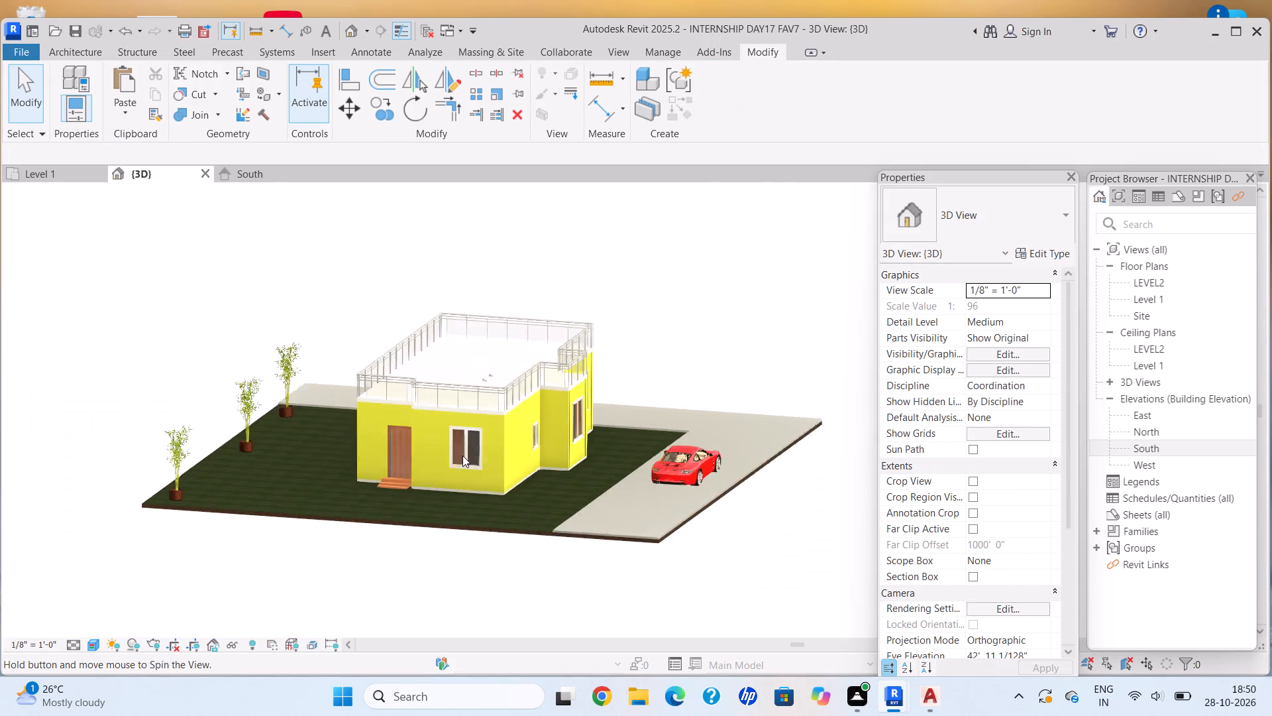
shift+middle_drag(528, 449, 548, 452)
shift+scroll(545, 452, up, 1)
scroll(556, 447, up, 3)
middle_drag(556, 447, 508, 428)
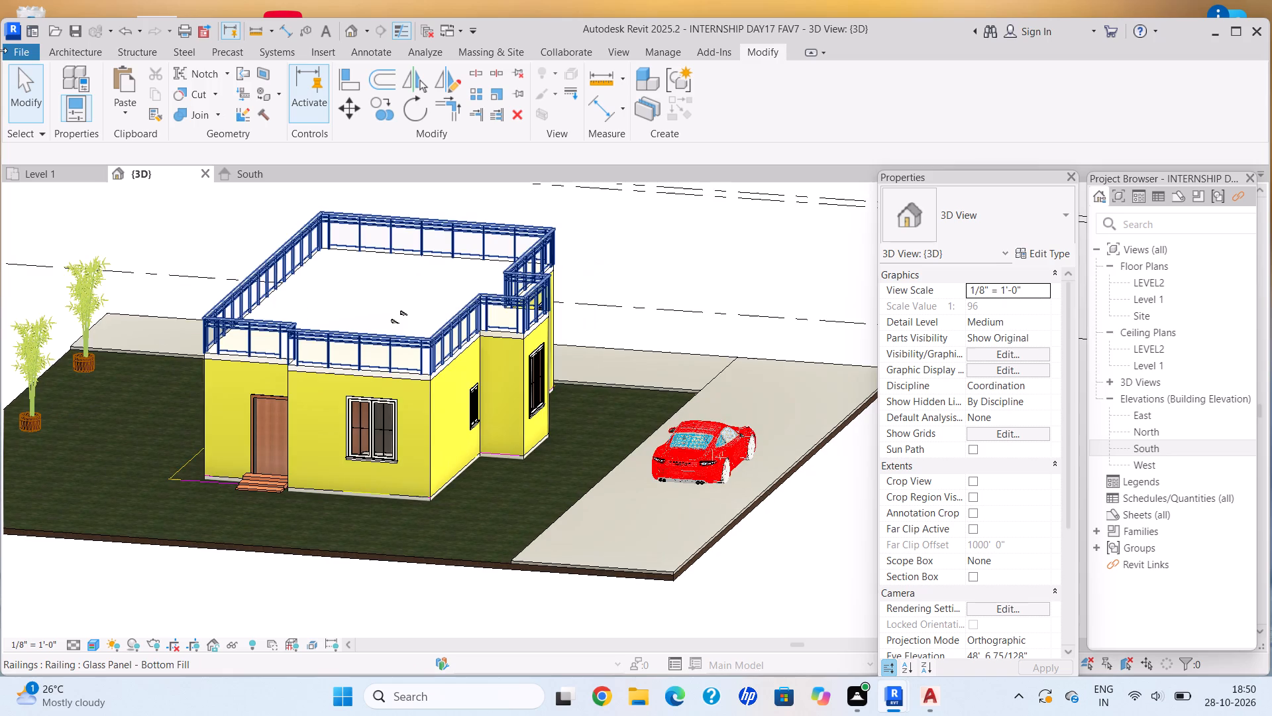
Save the model as a project file named INTERNSHIP DAY17 FAV7.rvt in Documents.
click(18, 50)
click(67, 267)
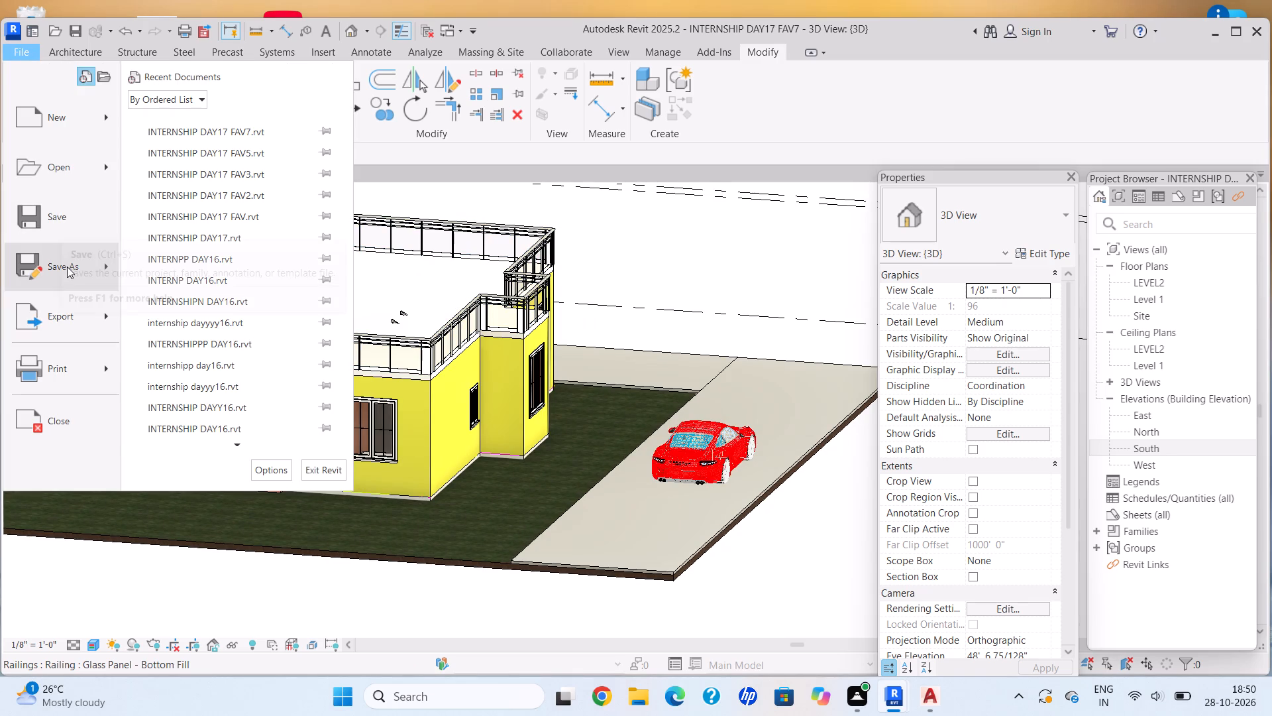
click(224, 207)
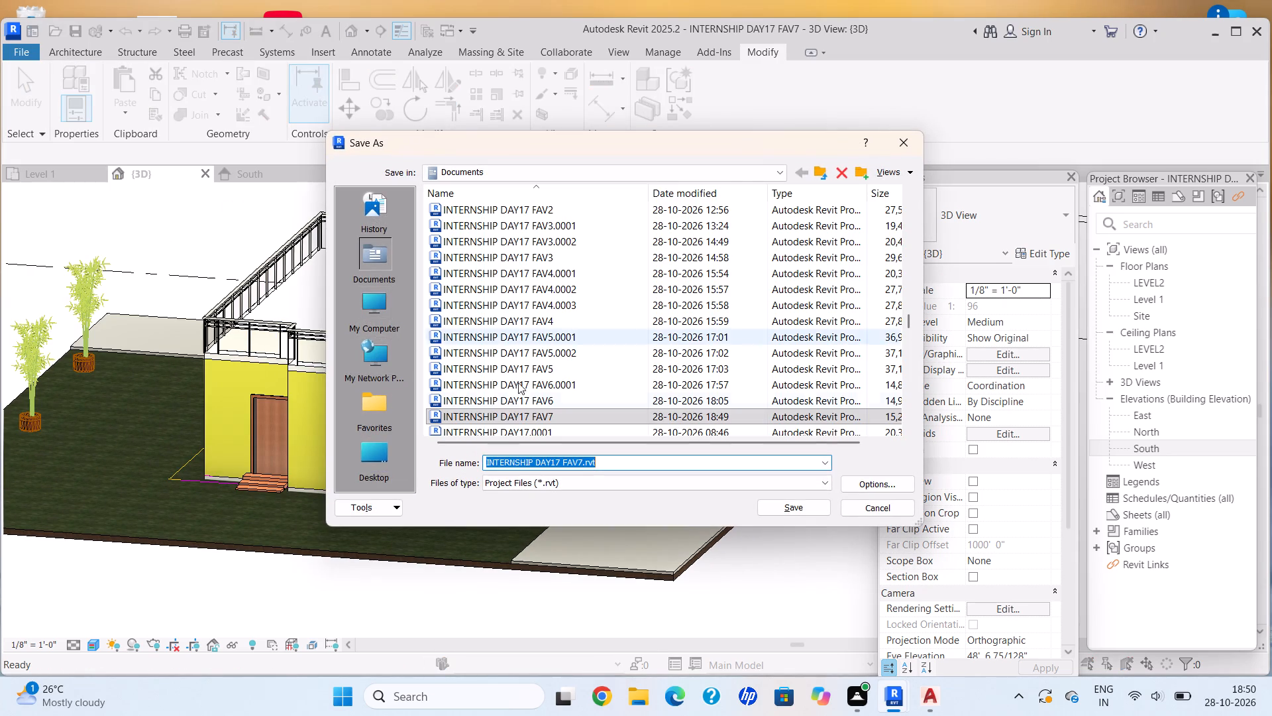
click(797, 508)
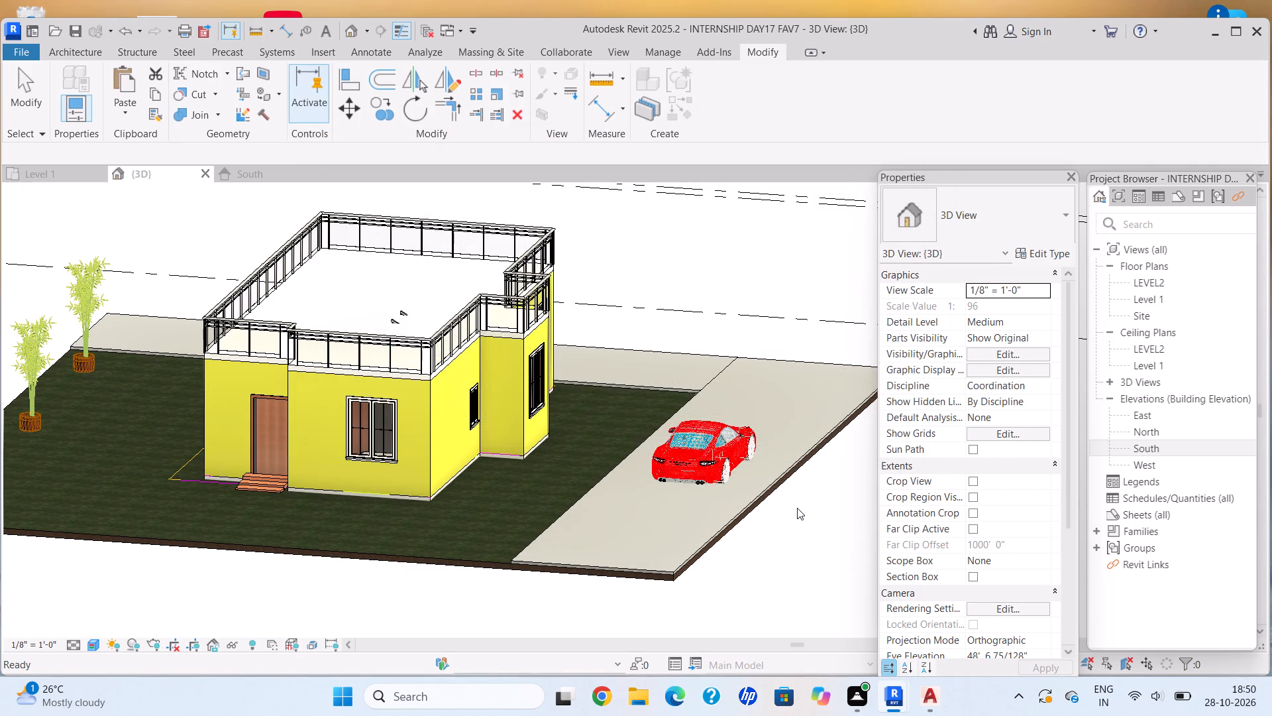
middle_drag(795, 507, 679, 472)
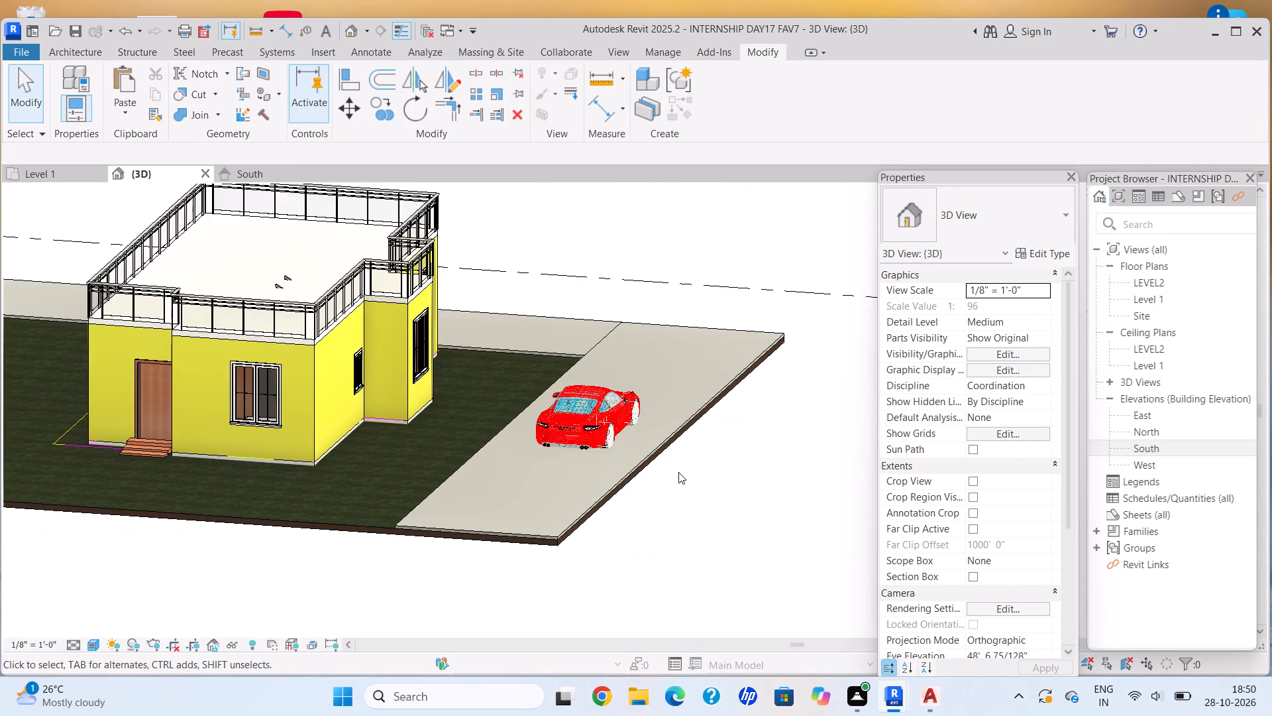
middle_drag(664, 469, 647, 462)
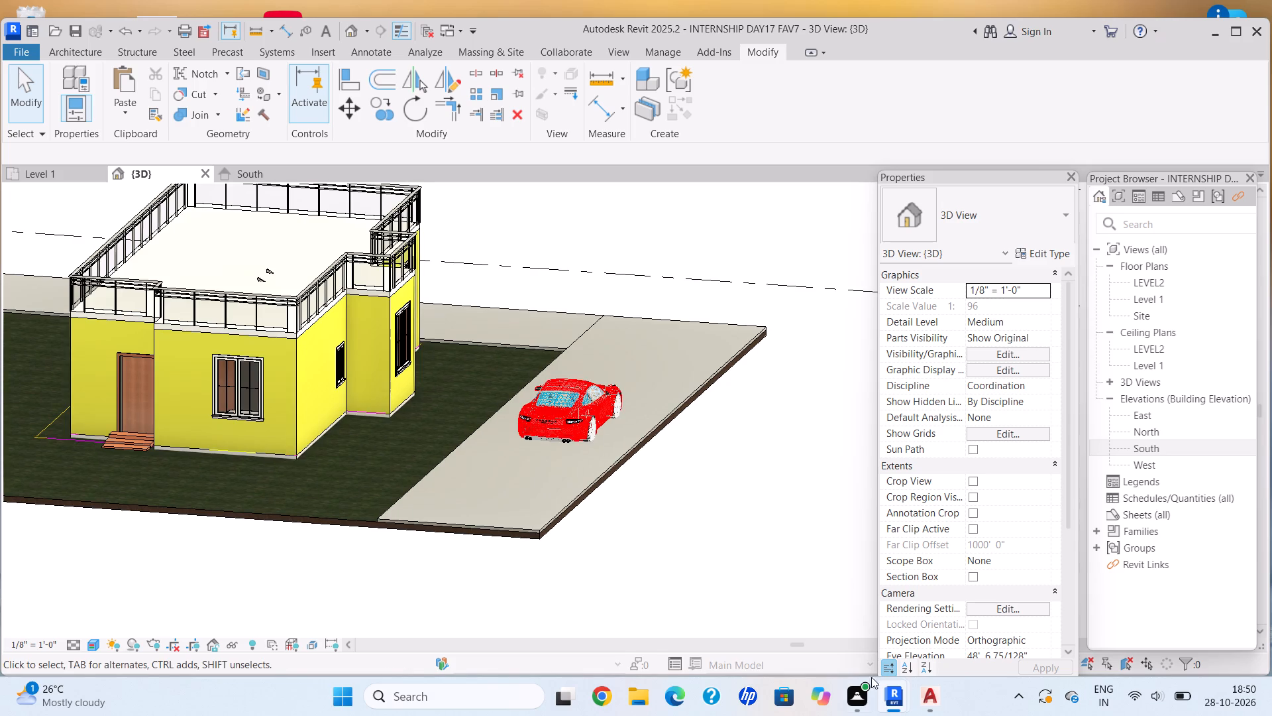
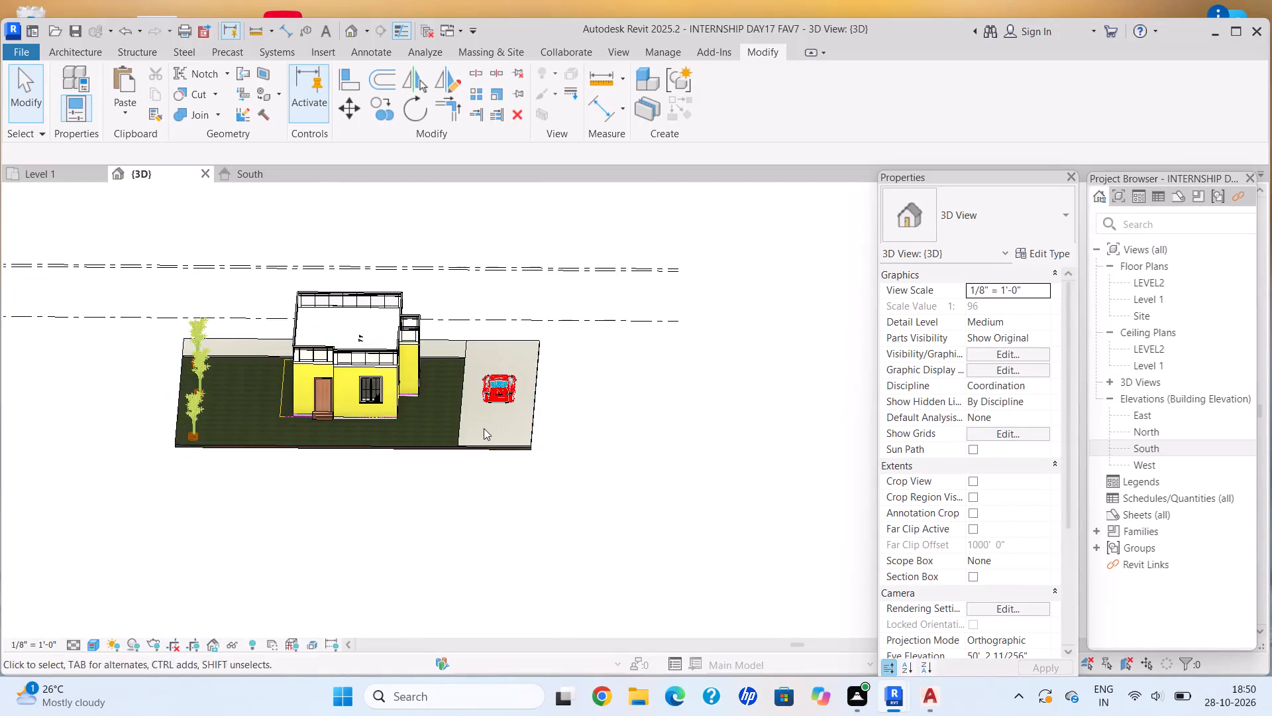
Adjust the end of the rear paving strip so it sits flush with the driveway slab's inner edge.
middle_drag(484, 428, 614, 505)
scroll(561, 476, up, 7)
click(582, 387)
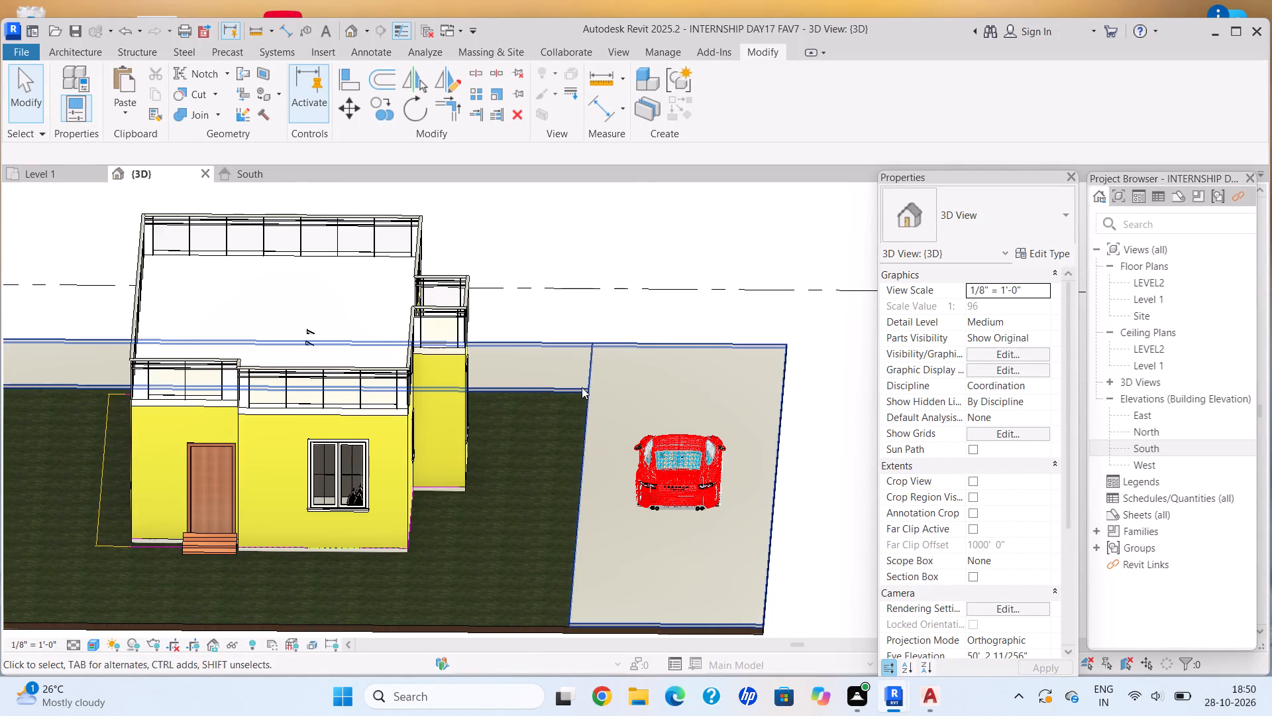
scroll(608, 351, up, 6)
drag(568, 388, 554, 385)
scroll(611, 434, down, 6)
middle_drag(613, 434, 602, 392)
click(581, 368)
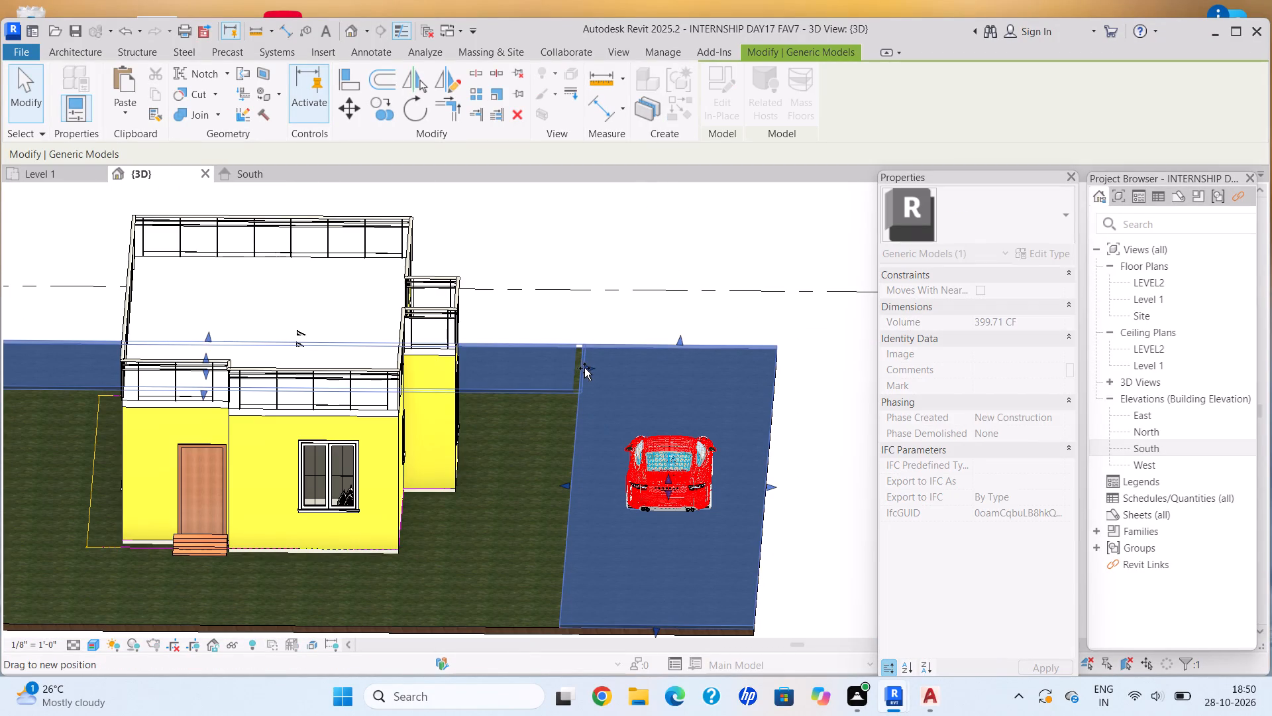
scroll(584, 368, up, 15)
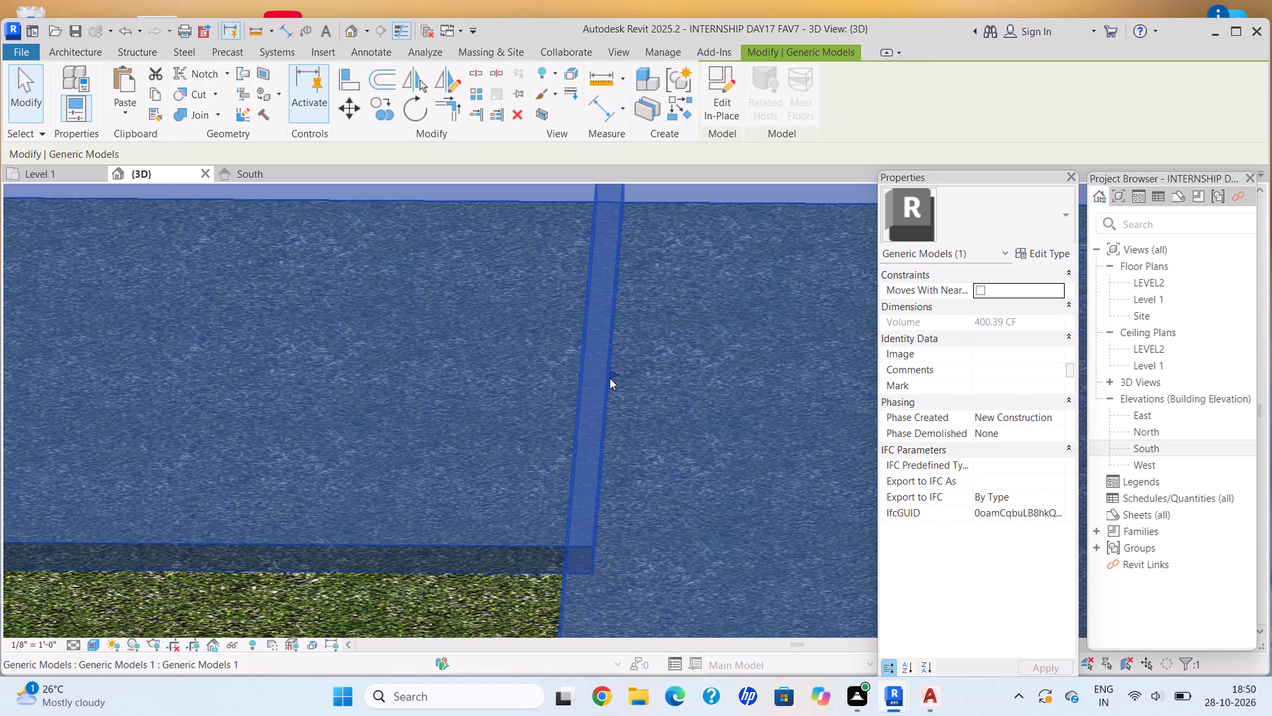
drag(613, 371, 584, 364)
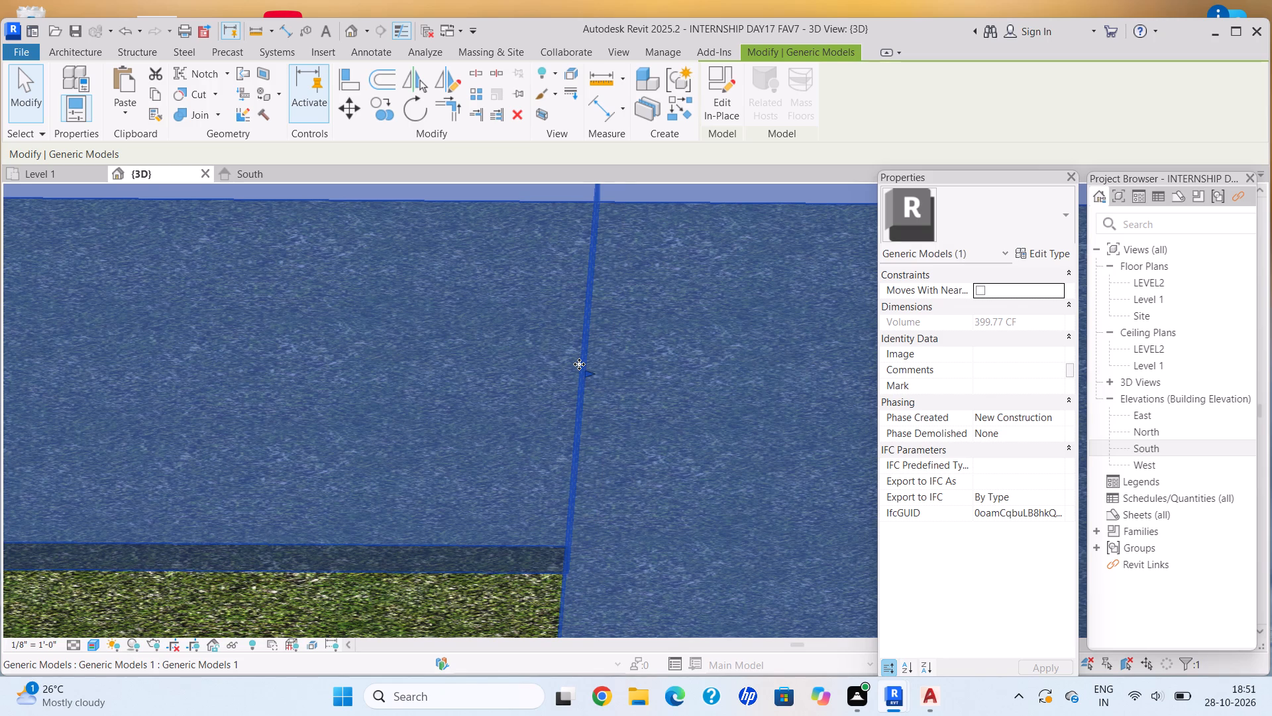
scroll(579, 361, down, 5)
middle_click(586, 391)
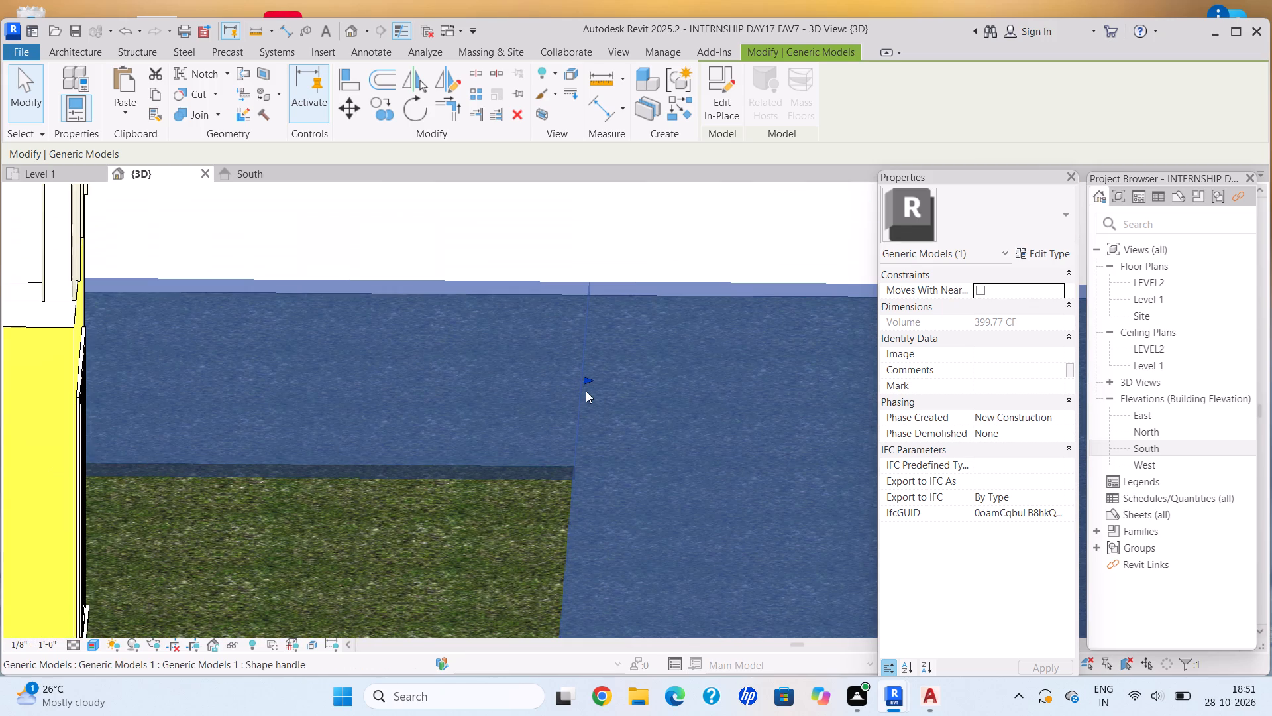
key(Escape)
Examine the whole house, lawn and driveway from the front and from the potted-plant side.
scroll(623, 453, down, 3)
middle_drag(624, 454, 558, 358)
scroll(569, 402, down, 2)
middle_drag(570, 403, 563, 370)
scroll(589, 460, down, 6)
middle_drag(599, 511, 717, 456)
key(Escape)
middle_drag(622, 514, 634, 487)
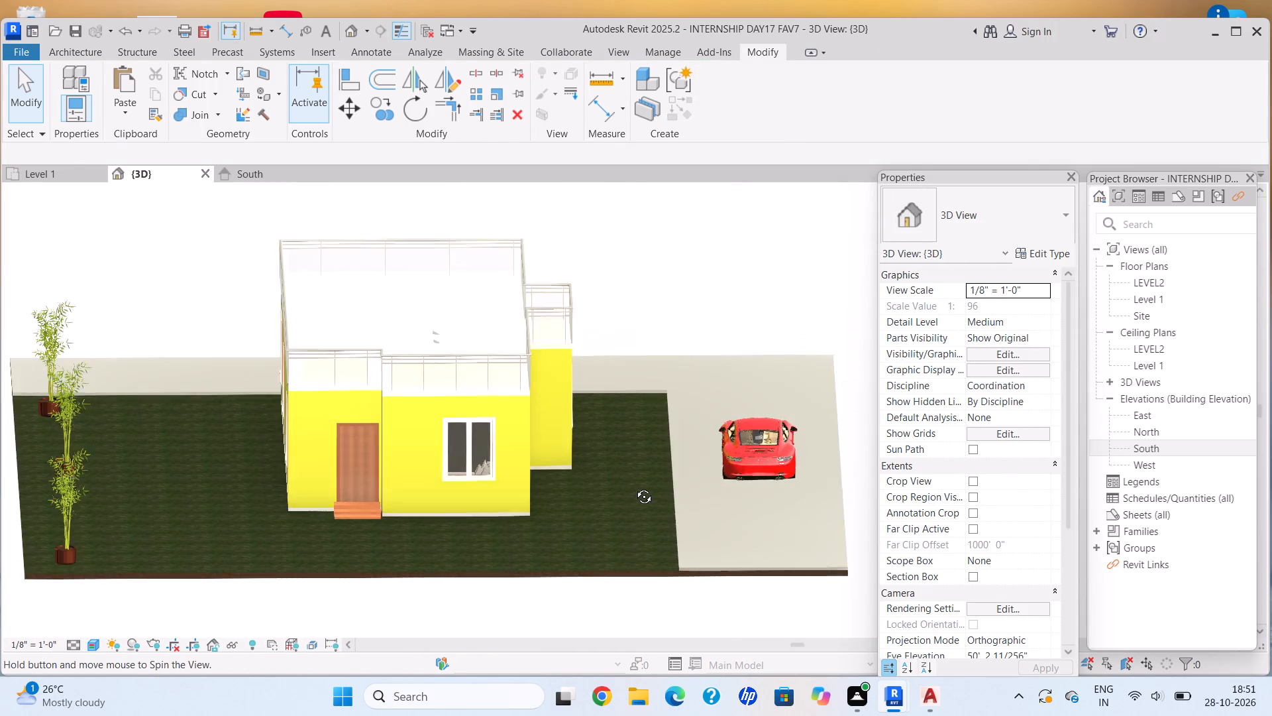
middle_drag(634, 487, 637, 484)
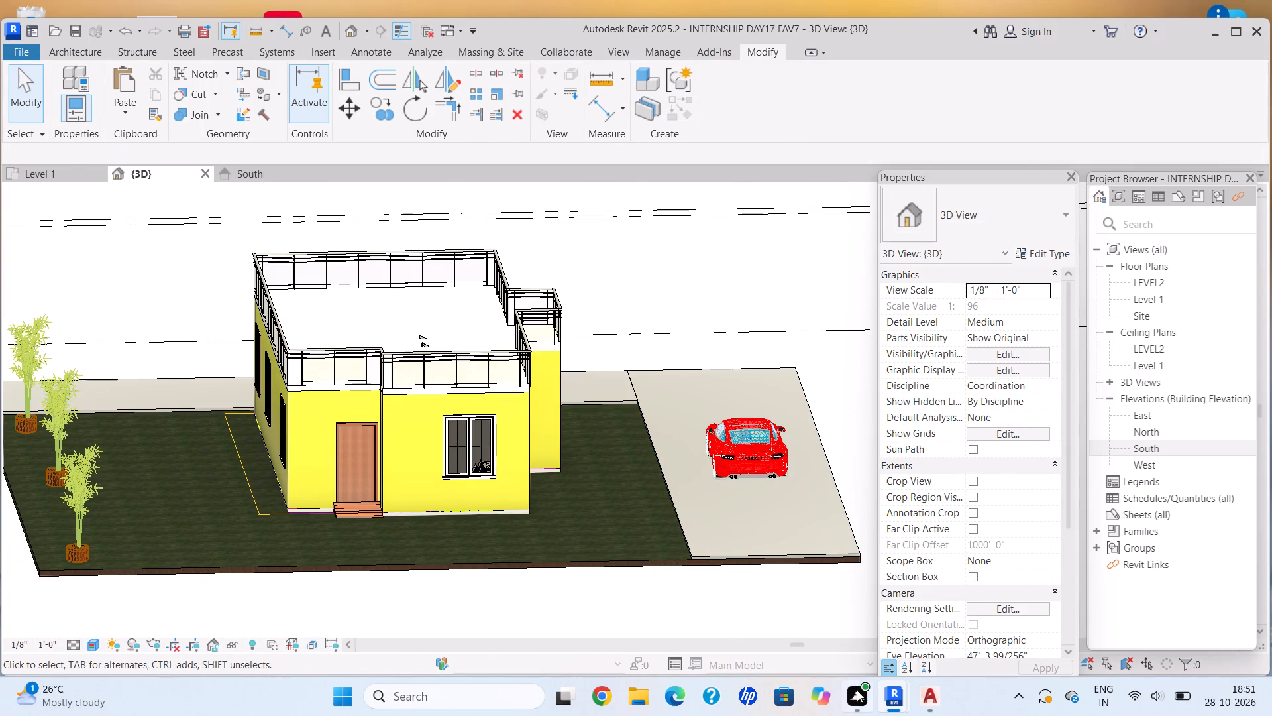